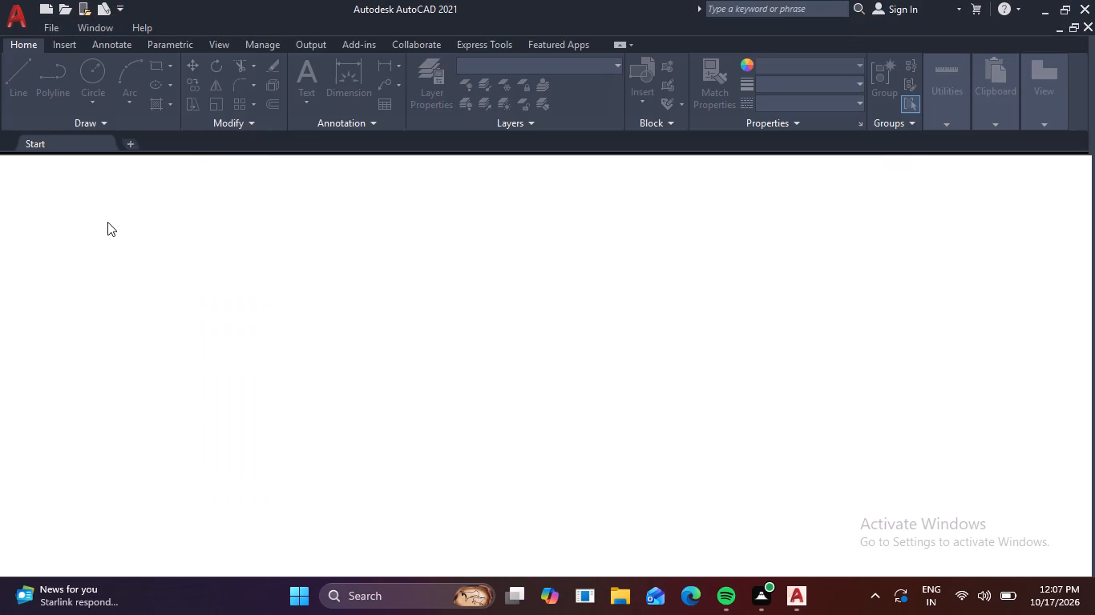
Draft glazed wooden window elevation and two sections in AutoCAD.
Start a new drawing and turn off the background grid.
left_click(123, 283)
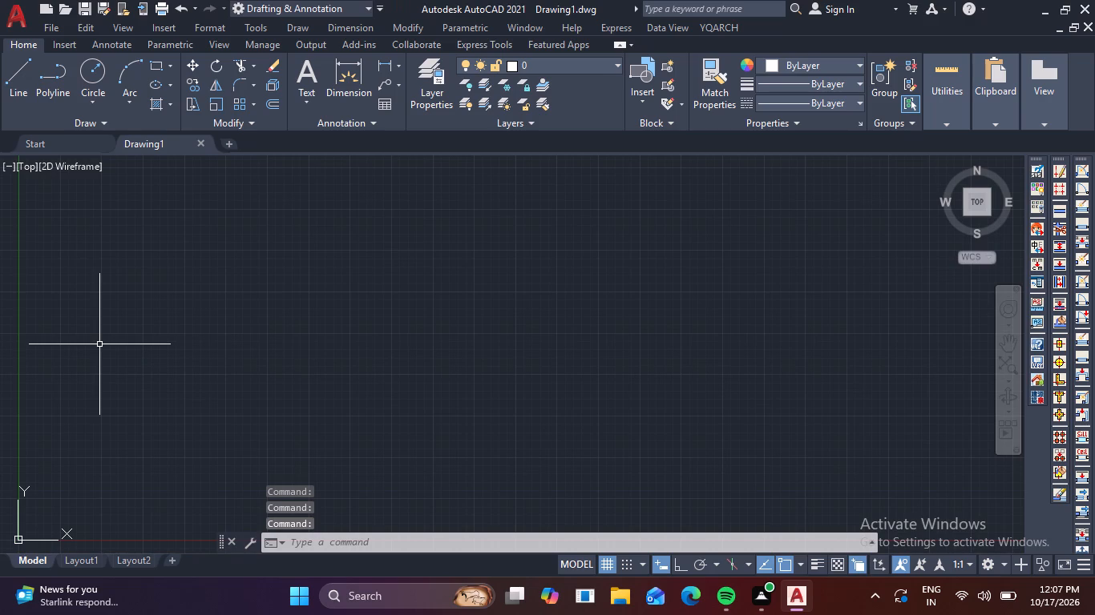
key("F7")
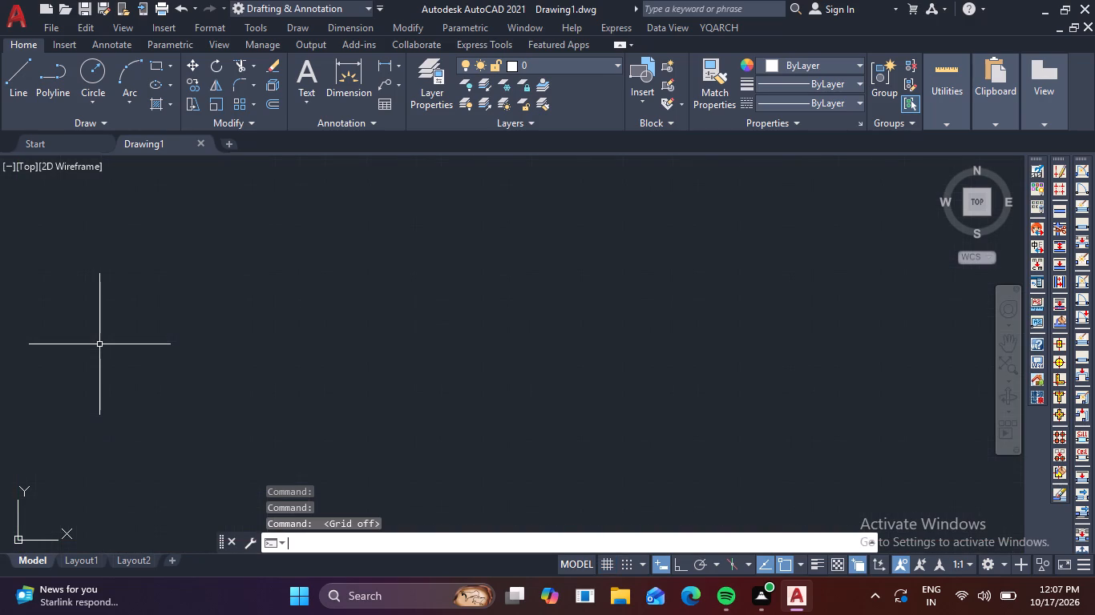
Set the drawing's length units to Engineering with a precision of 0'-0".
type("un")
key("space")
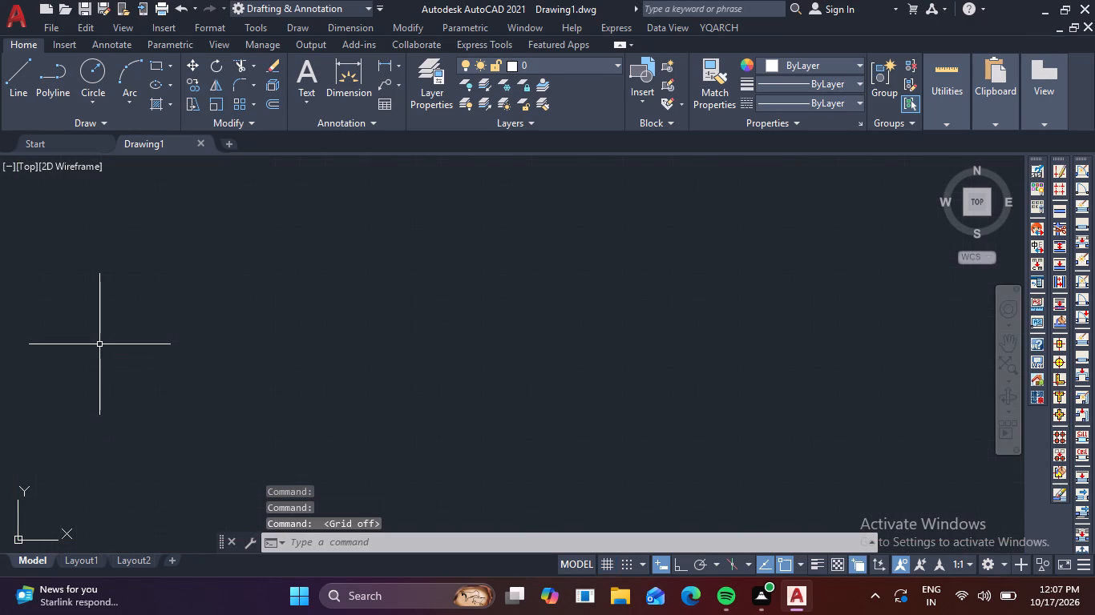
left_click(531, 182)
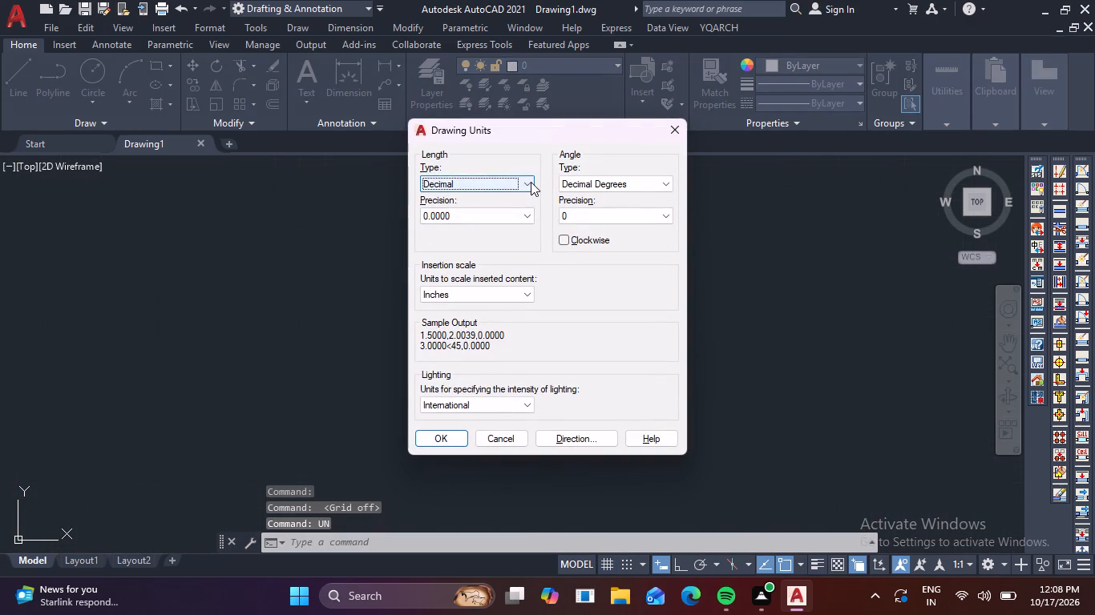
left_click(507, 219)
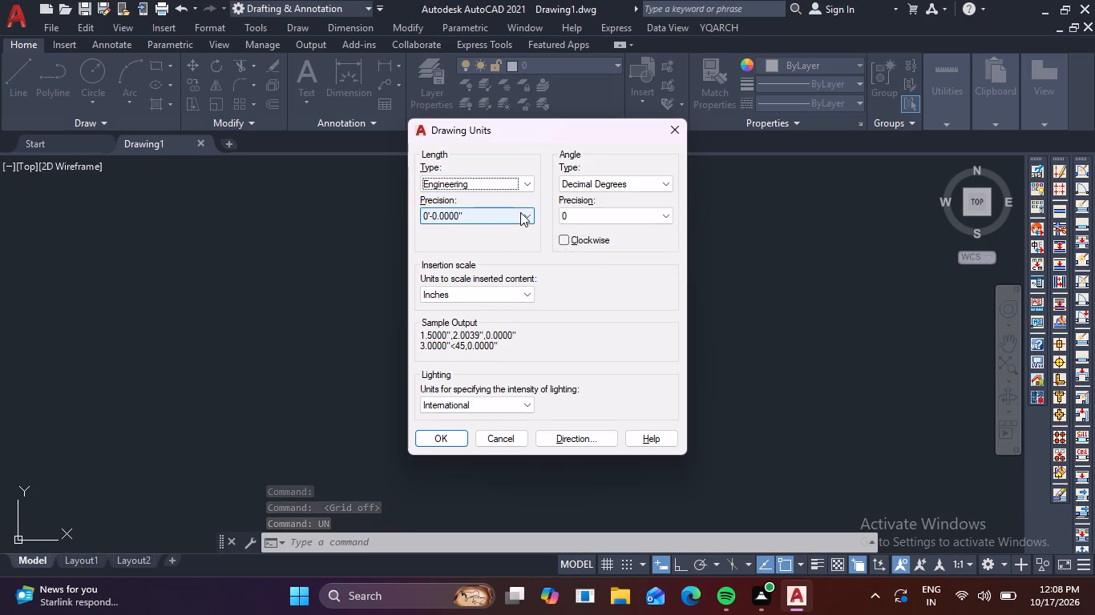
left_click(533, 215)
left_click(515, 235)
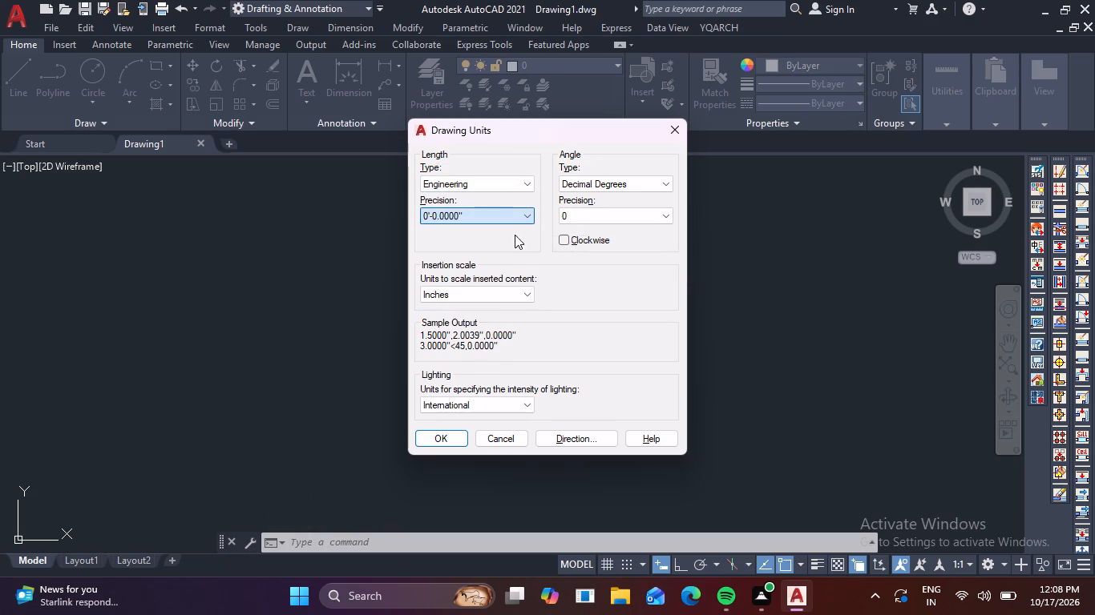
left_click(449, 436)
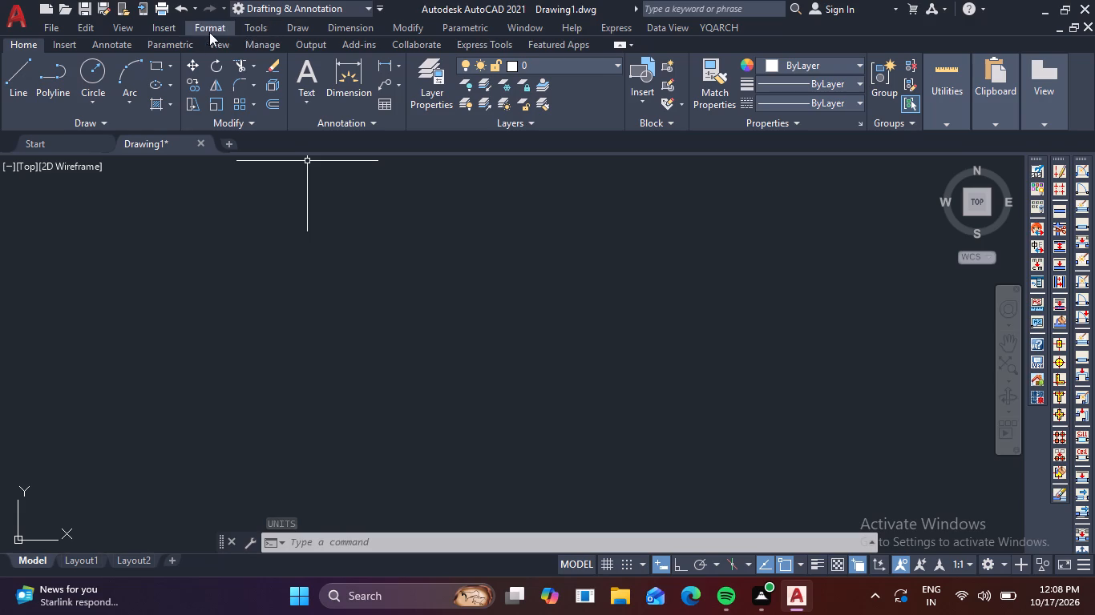
Turn off the UCS icon in the drawing area.
left_click(226, 50)
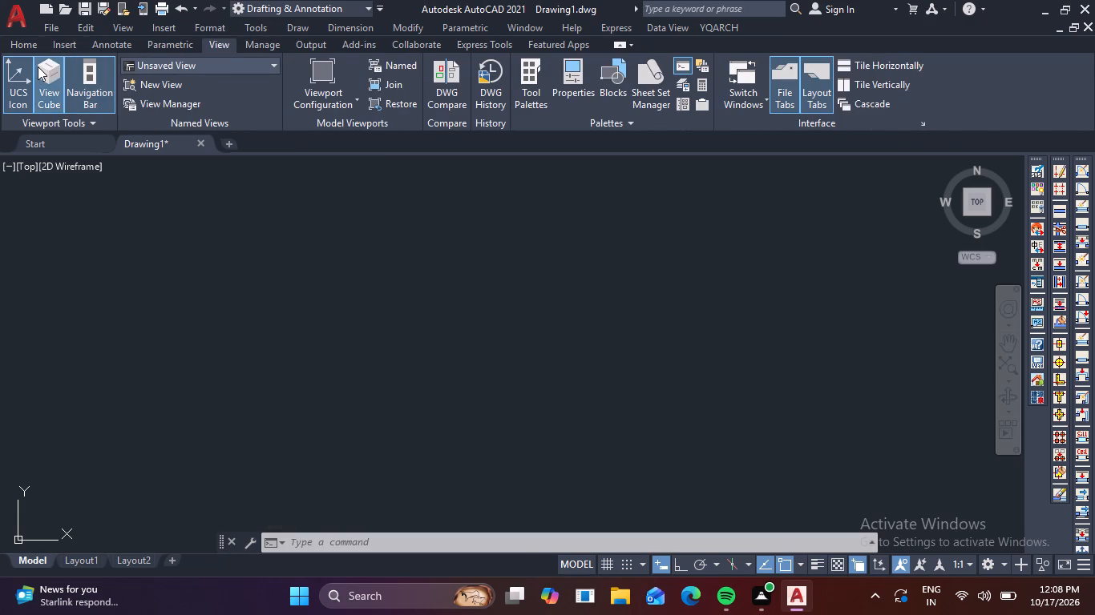
left_click(16, 77)
left_click(14, 46)
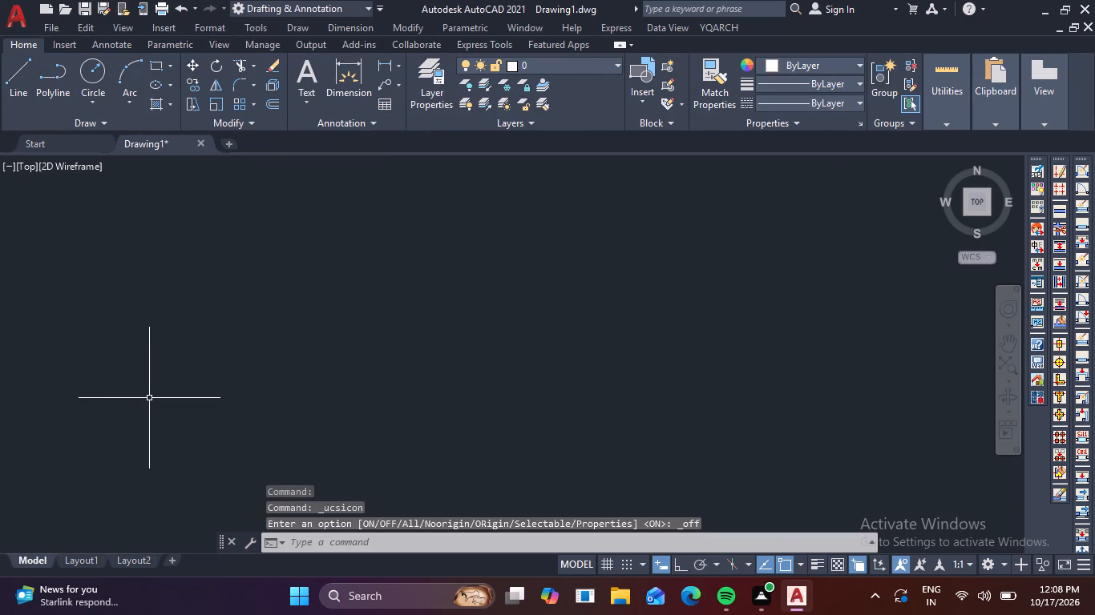
Set the drawing's length units to Architectural with a precision of 0'-0 1/2".
type("un")
key("space")
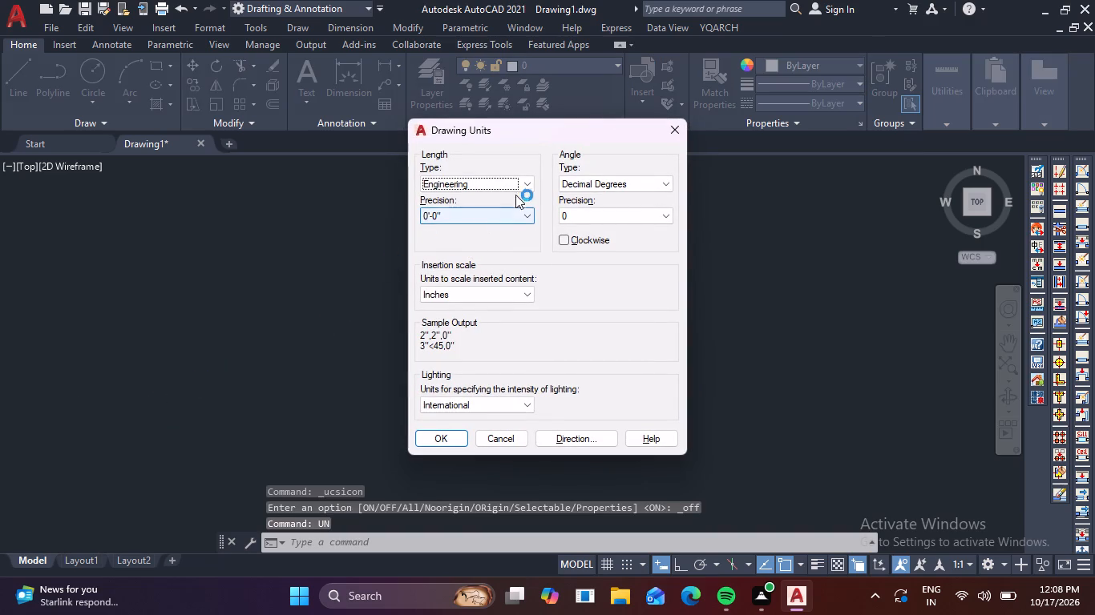
left_click(523, 181)
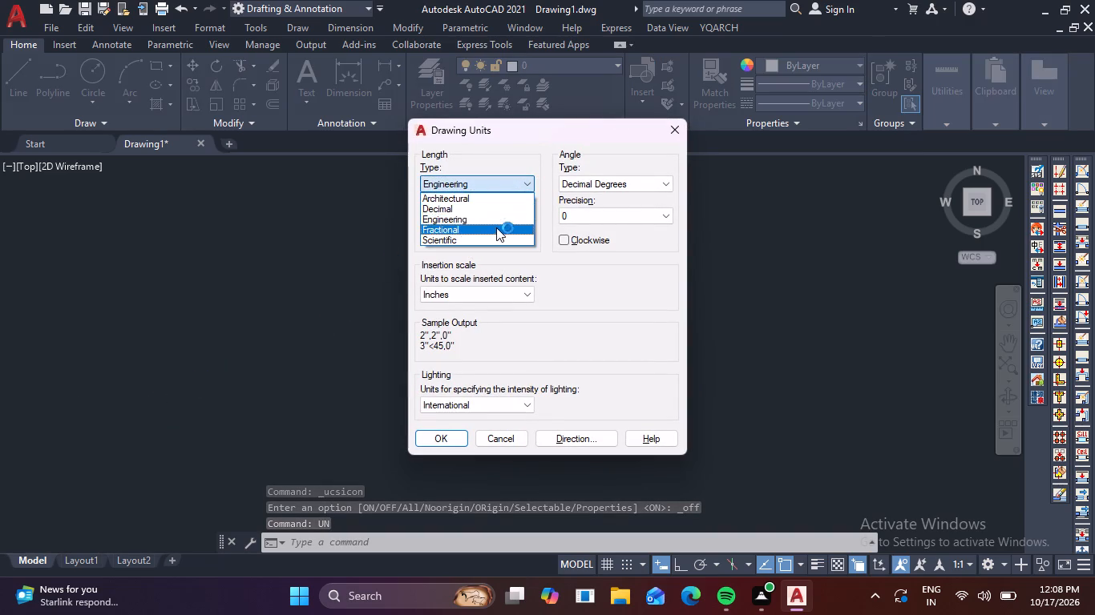
left_click(495, 193)
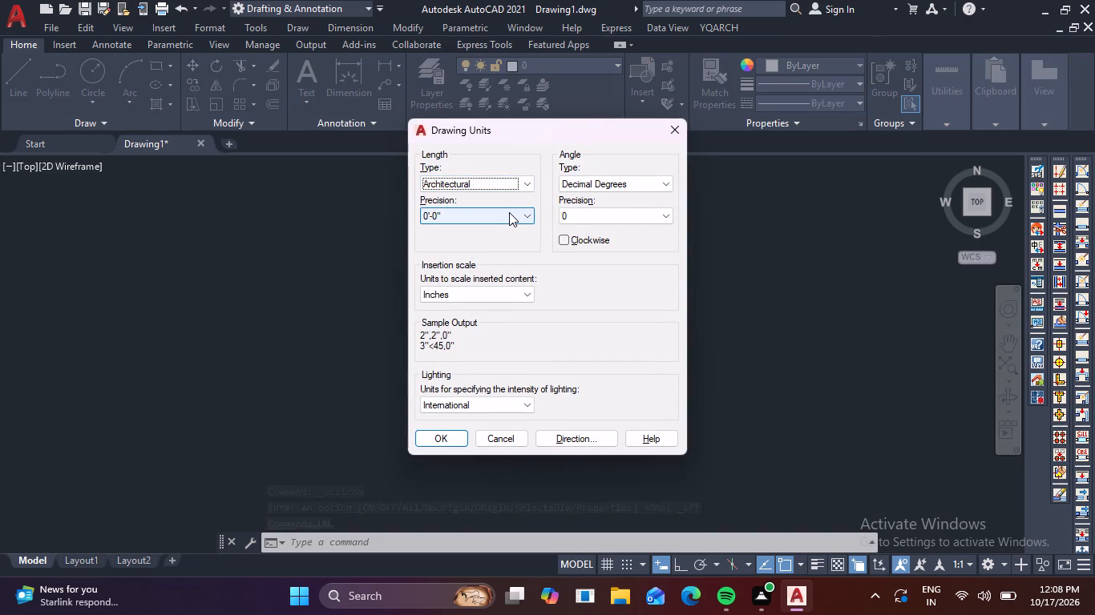
left_click(509, 212)
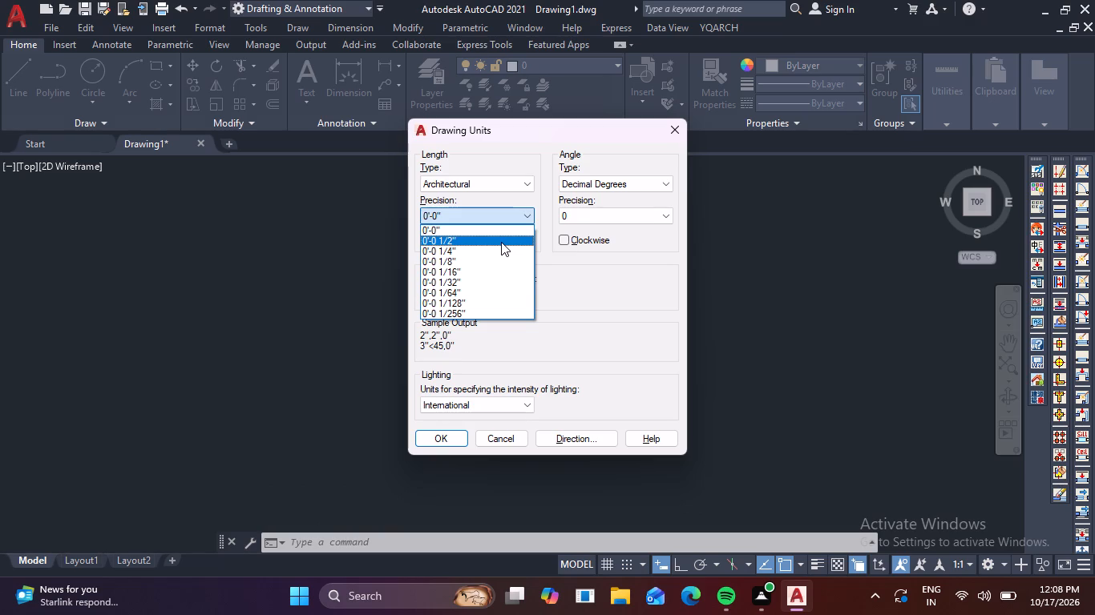
left_click(501, 242)
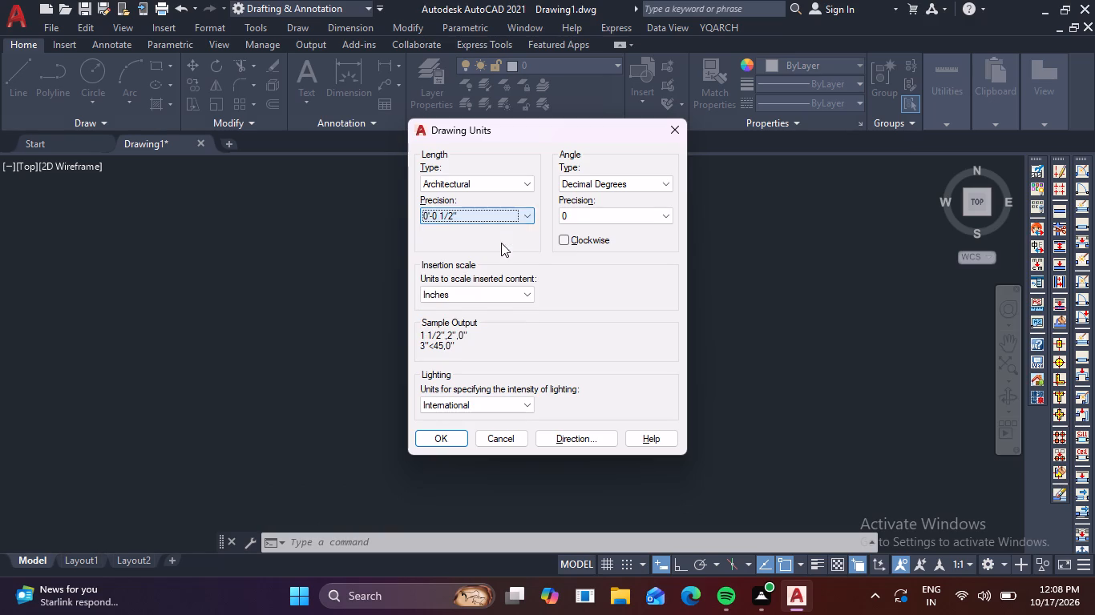
left_click(444, 443)
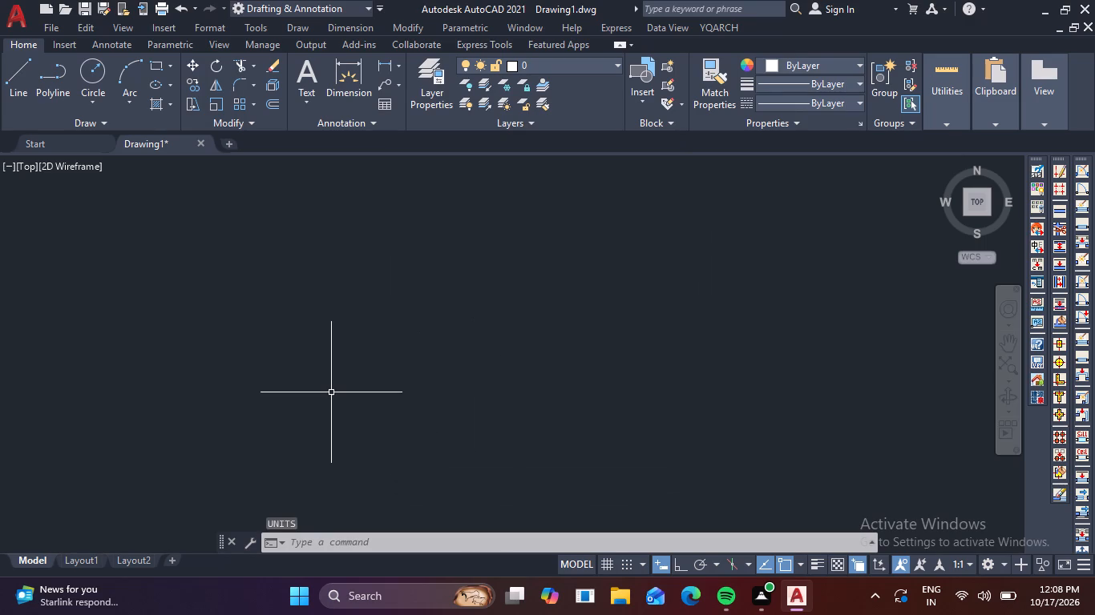
key("Escape")
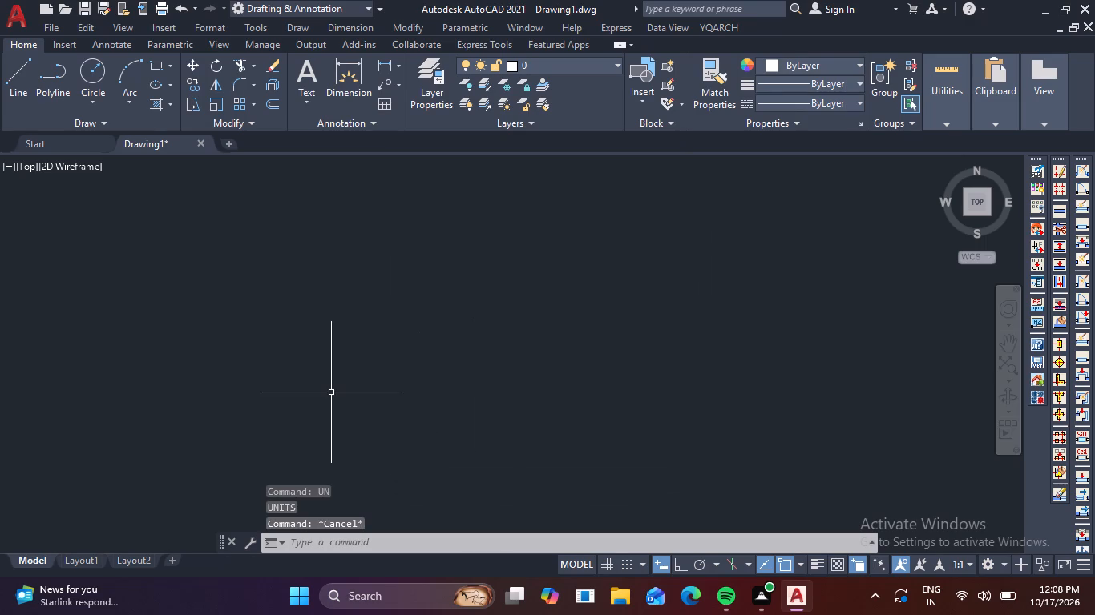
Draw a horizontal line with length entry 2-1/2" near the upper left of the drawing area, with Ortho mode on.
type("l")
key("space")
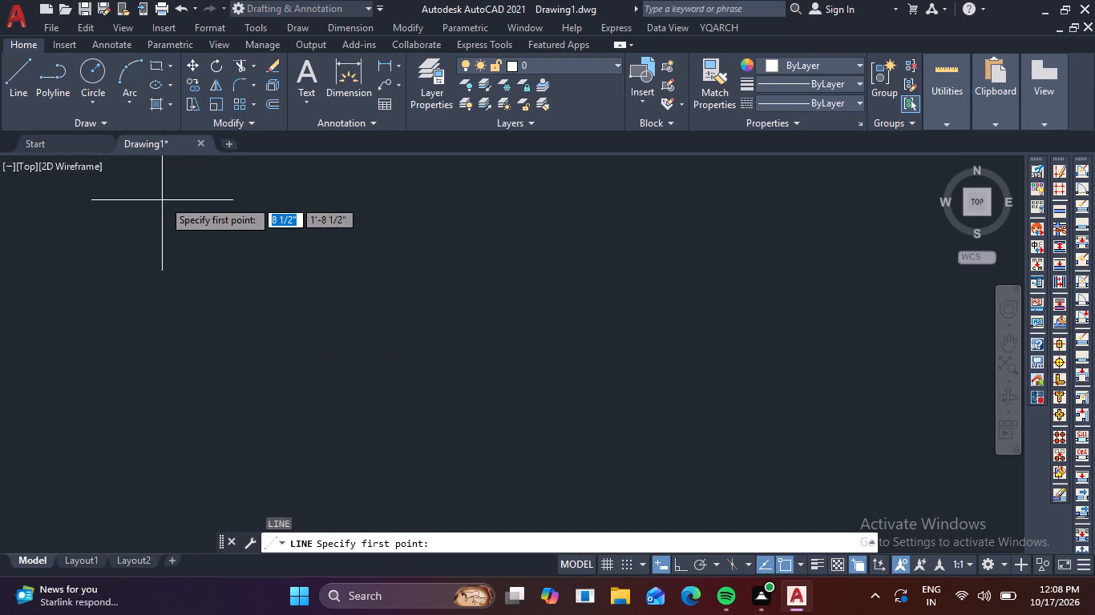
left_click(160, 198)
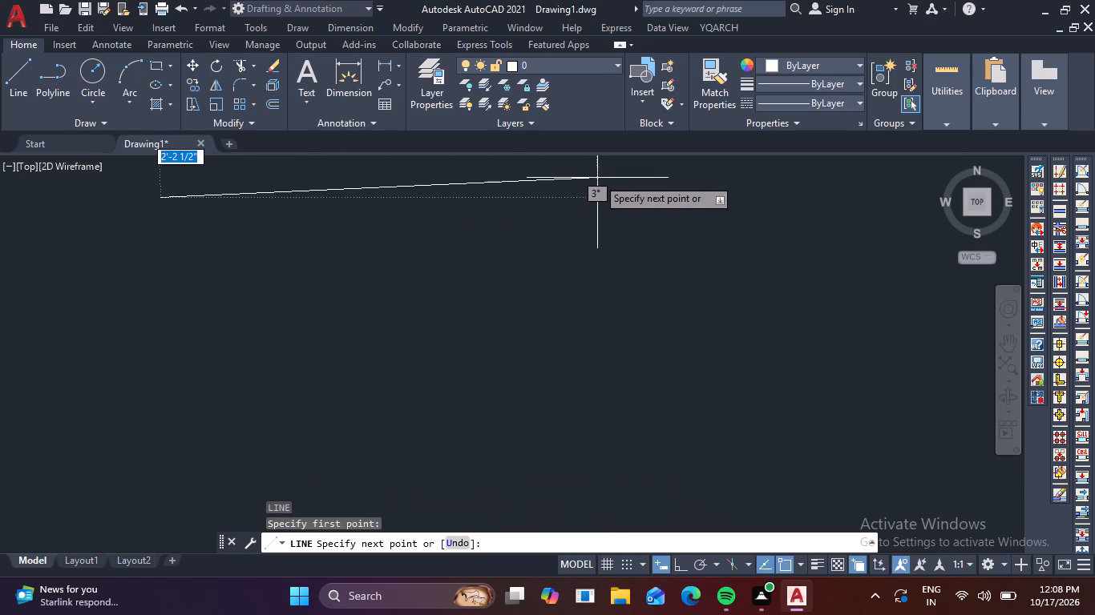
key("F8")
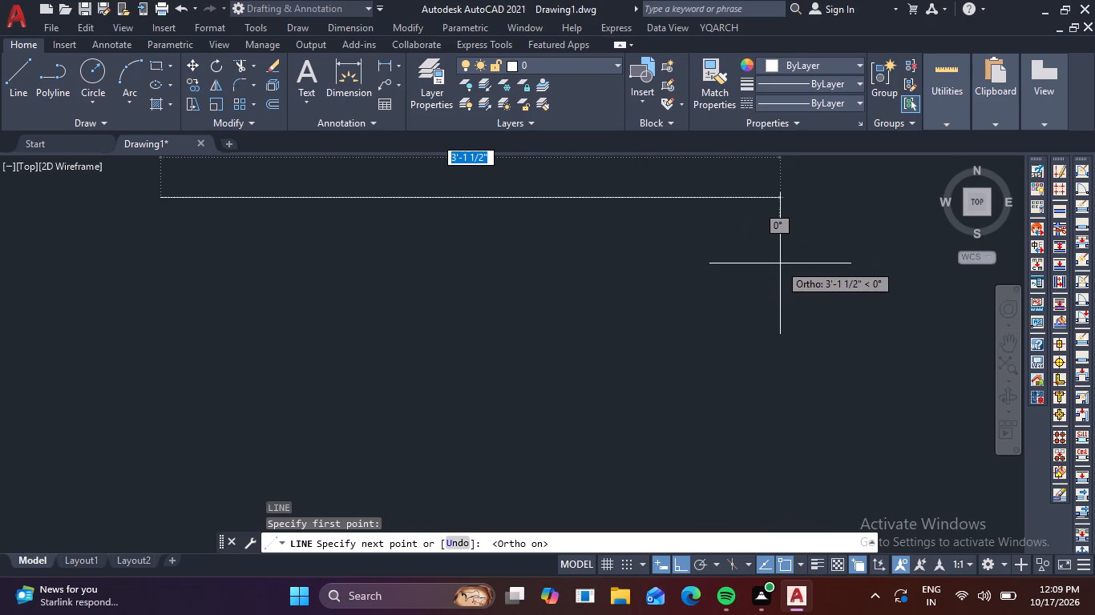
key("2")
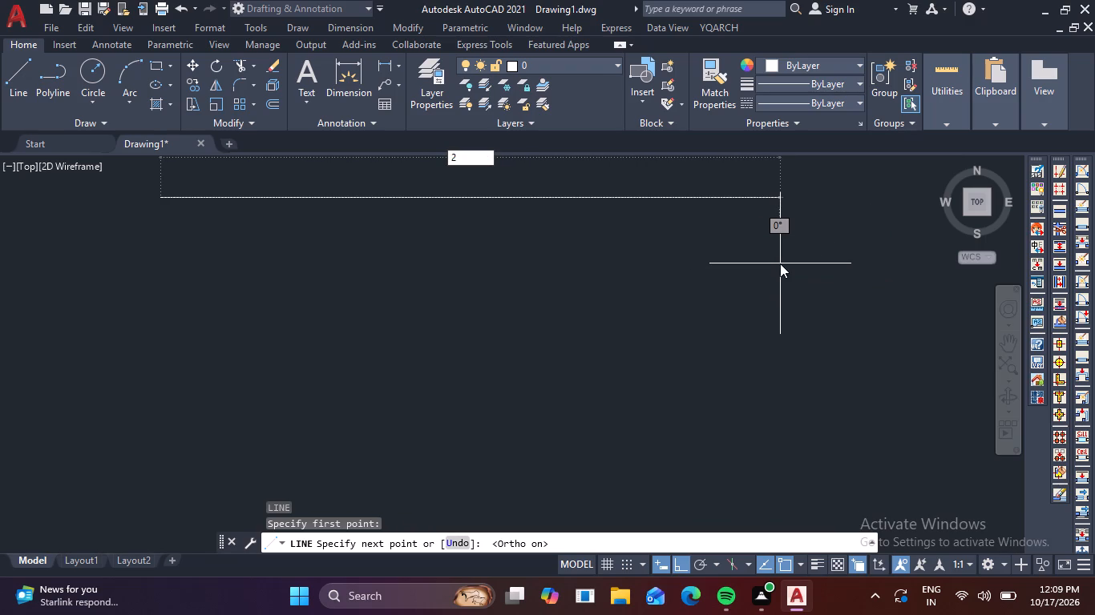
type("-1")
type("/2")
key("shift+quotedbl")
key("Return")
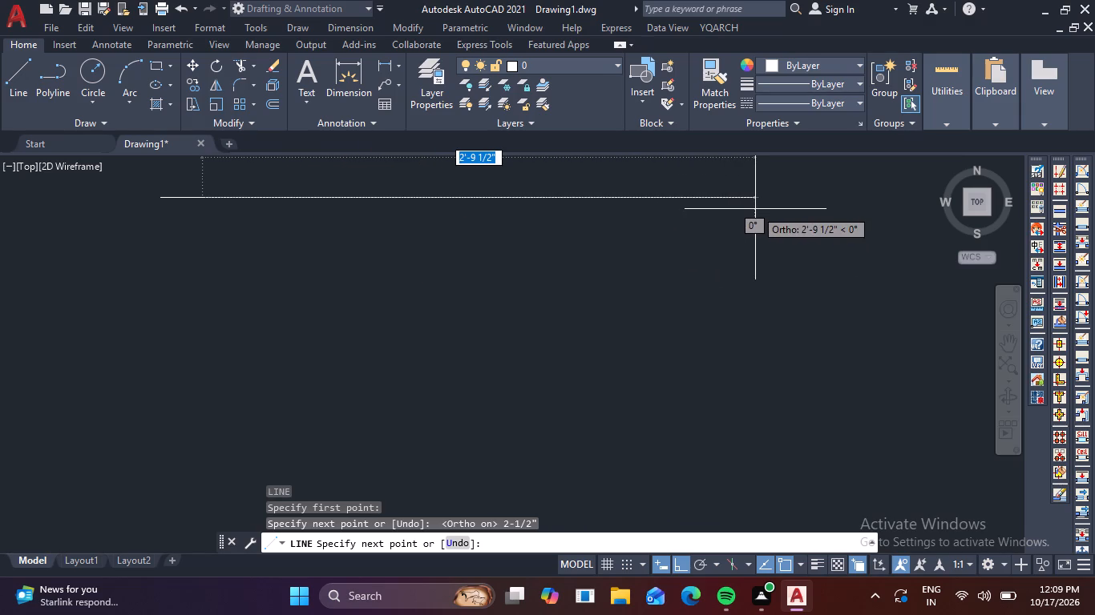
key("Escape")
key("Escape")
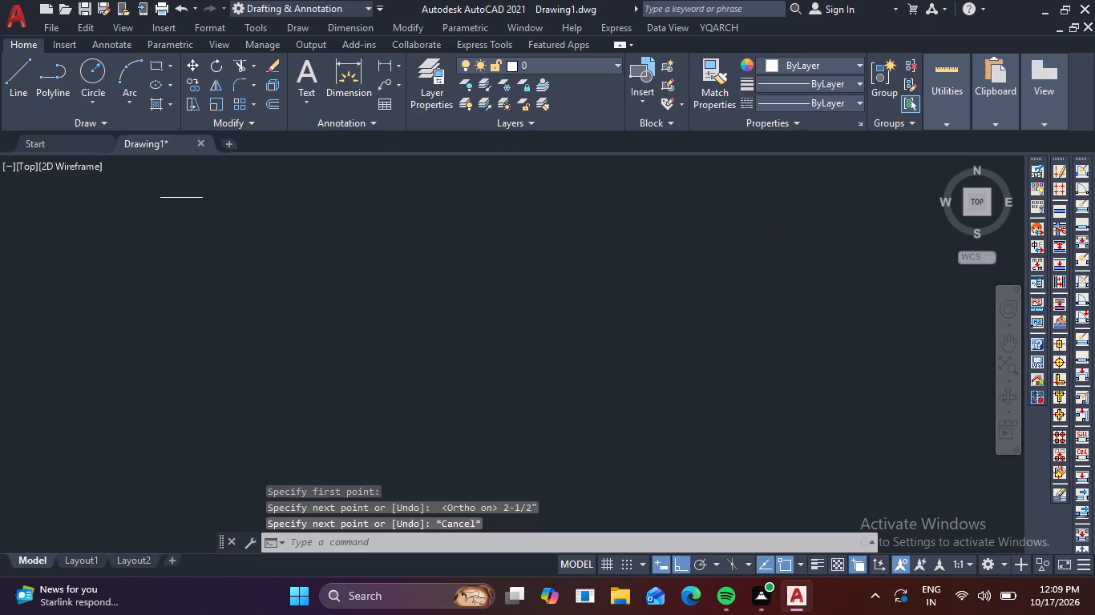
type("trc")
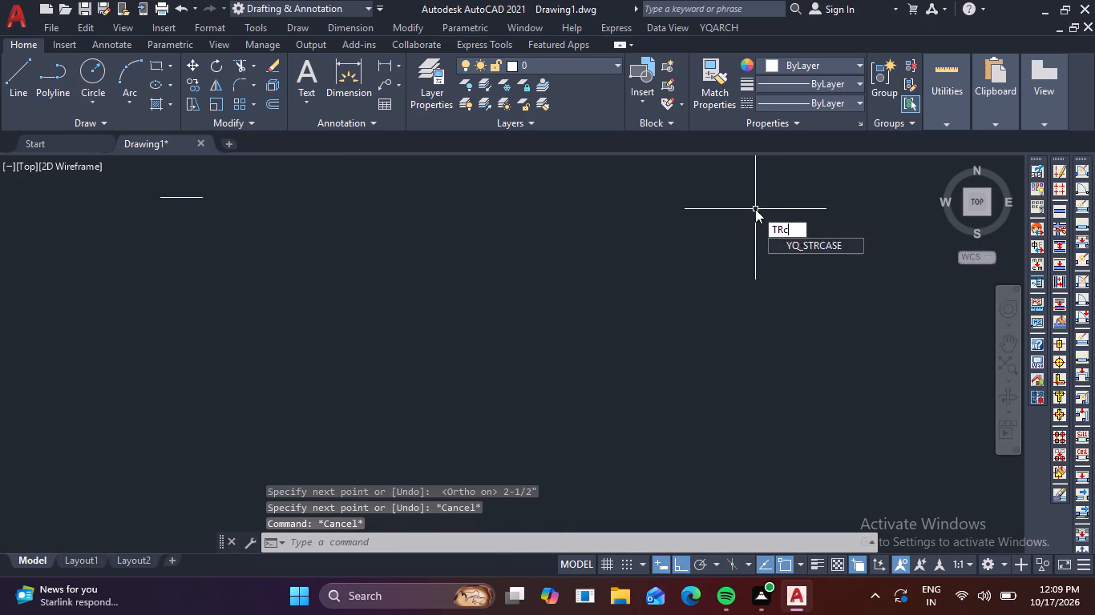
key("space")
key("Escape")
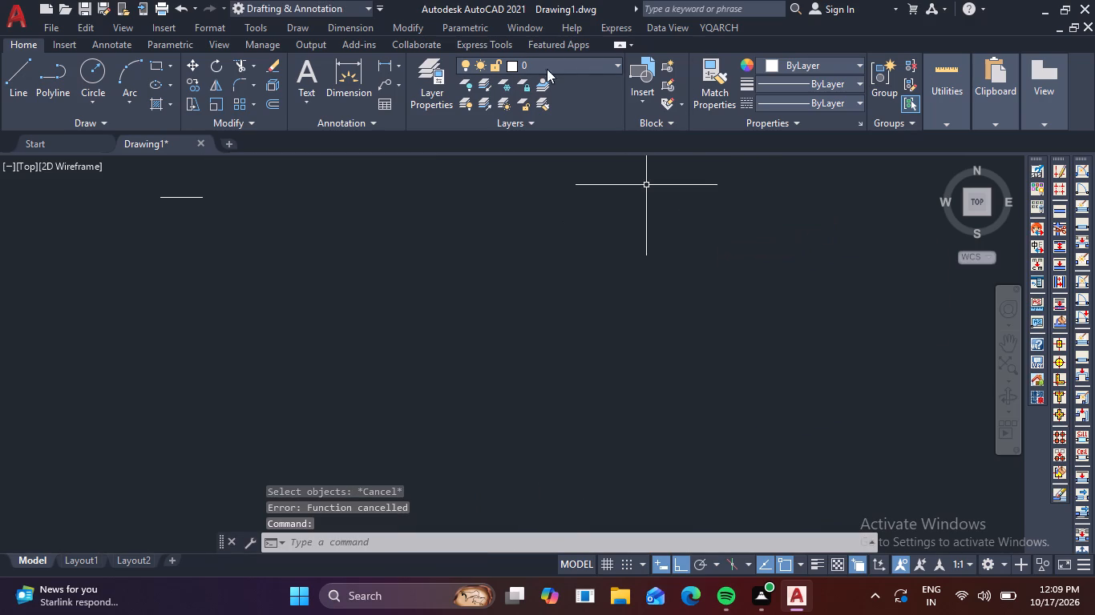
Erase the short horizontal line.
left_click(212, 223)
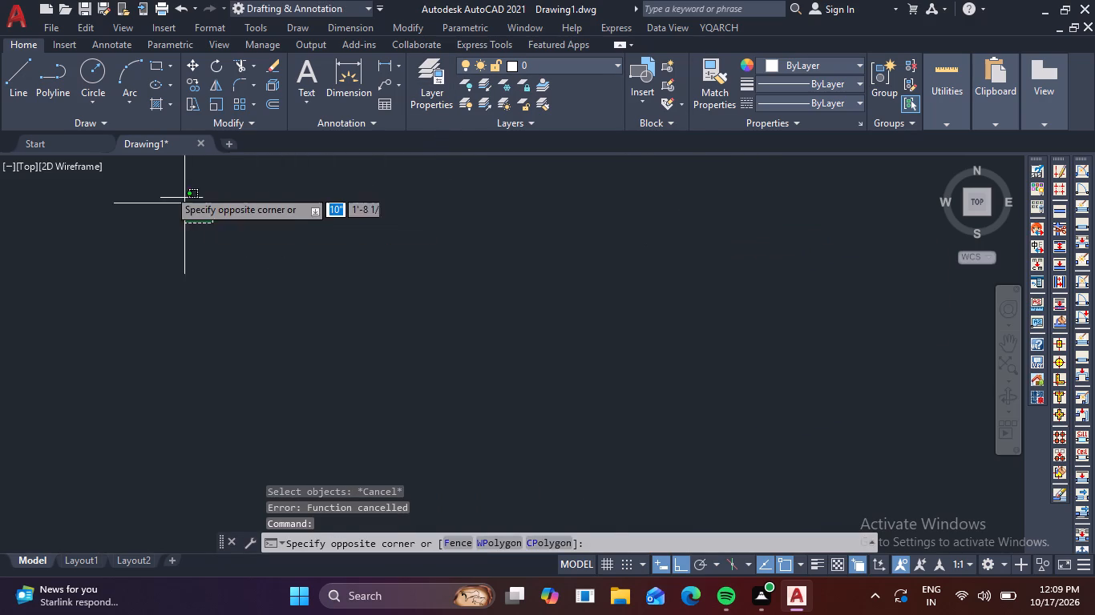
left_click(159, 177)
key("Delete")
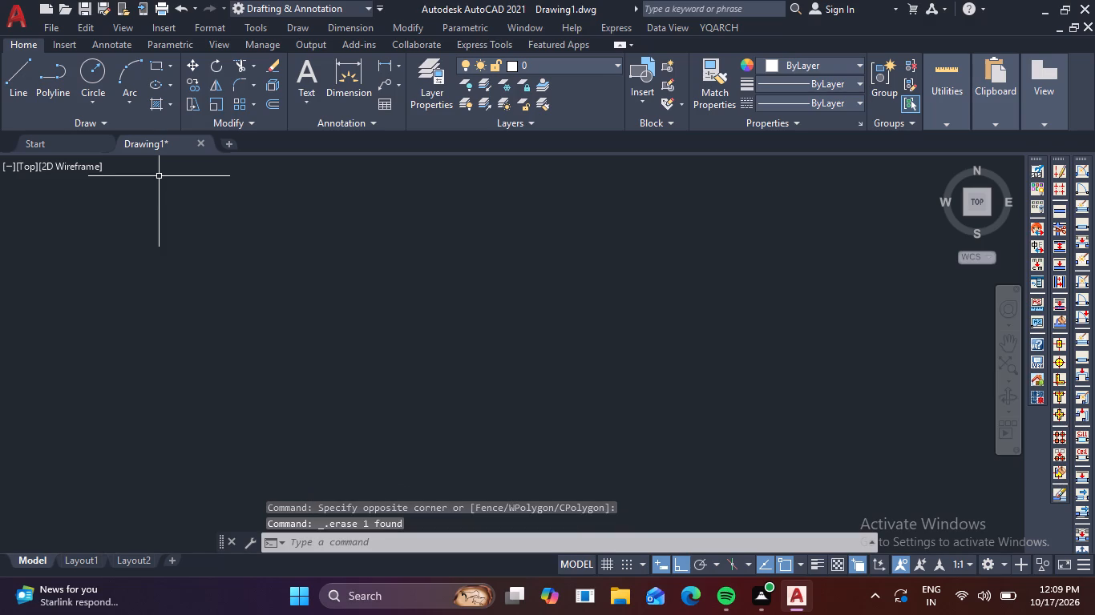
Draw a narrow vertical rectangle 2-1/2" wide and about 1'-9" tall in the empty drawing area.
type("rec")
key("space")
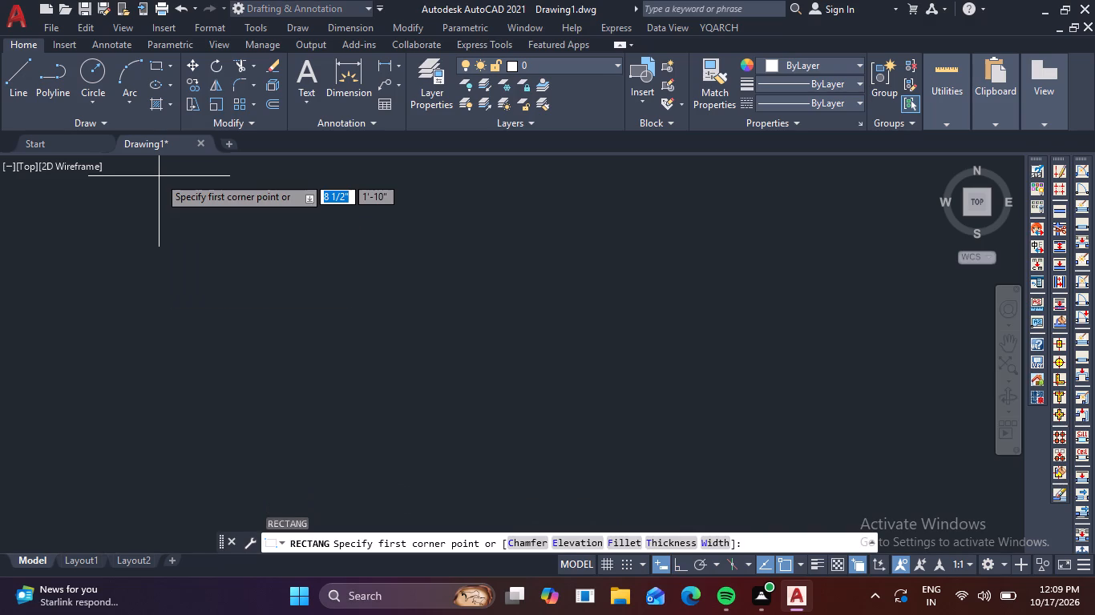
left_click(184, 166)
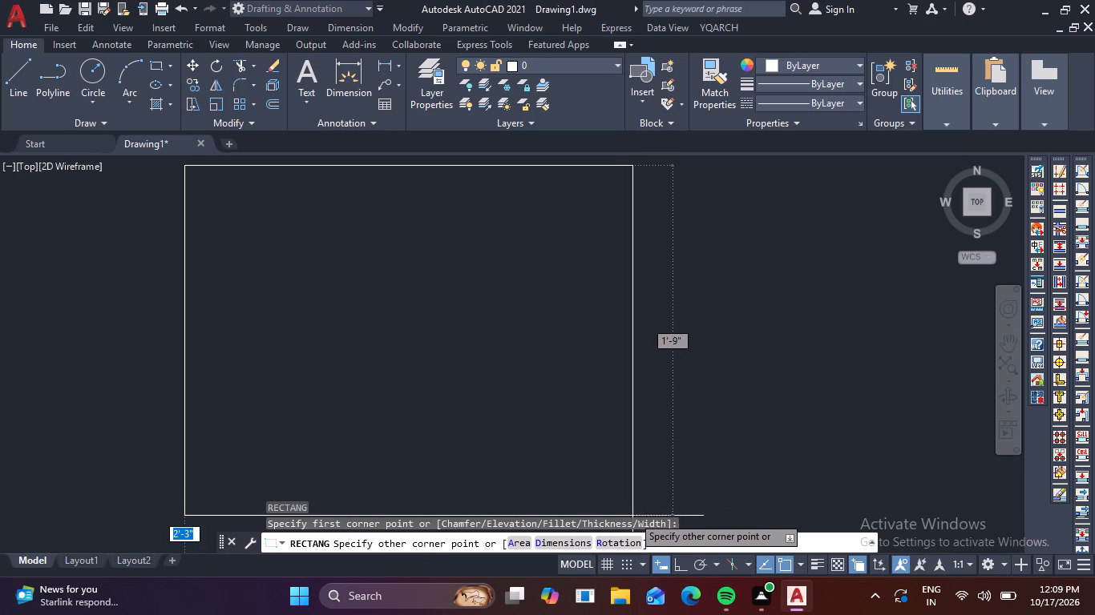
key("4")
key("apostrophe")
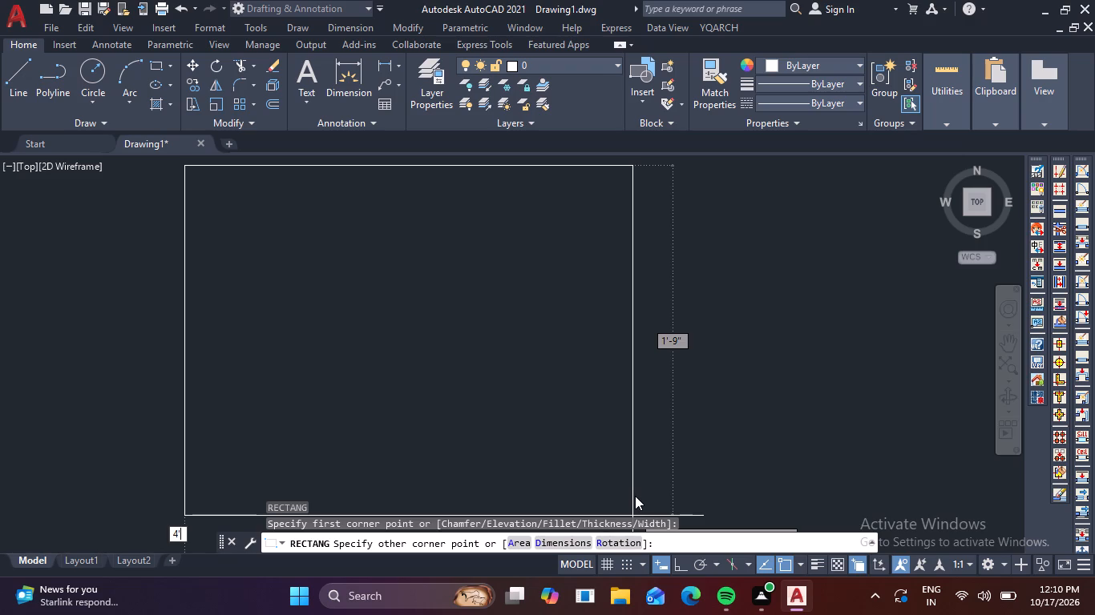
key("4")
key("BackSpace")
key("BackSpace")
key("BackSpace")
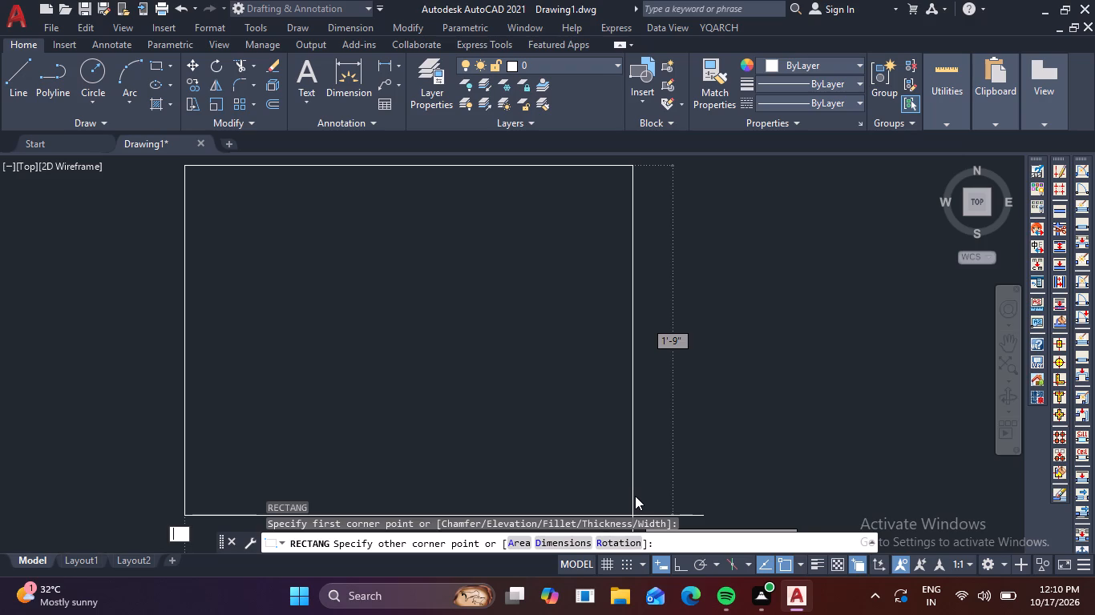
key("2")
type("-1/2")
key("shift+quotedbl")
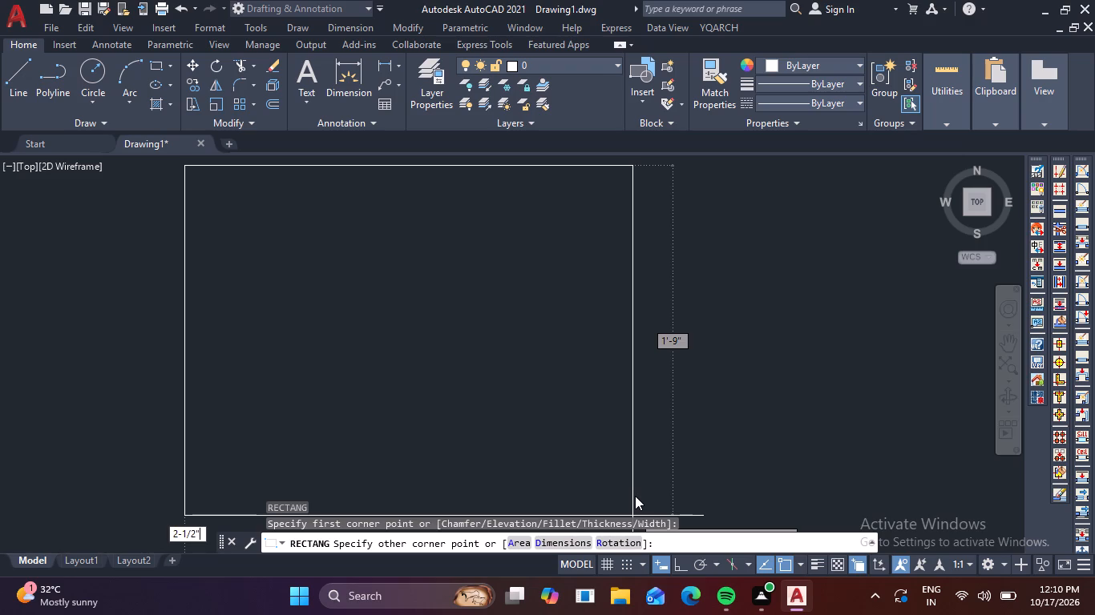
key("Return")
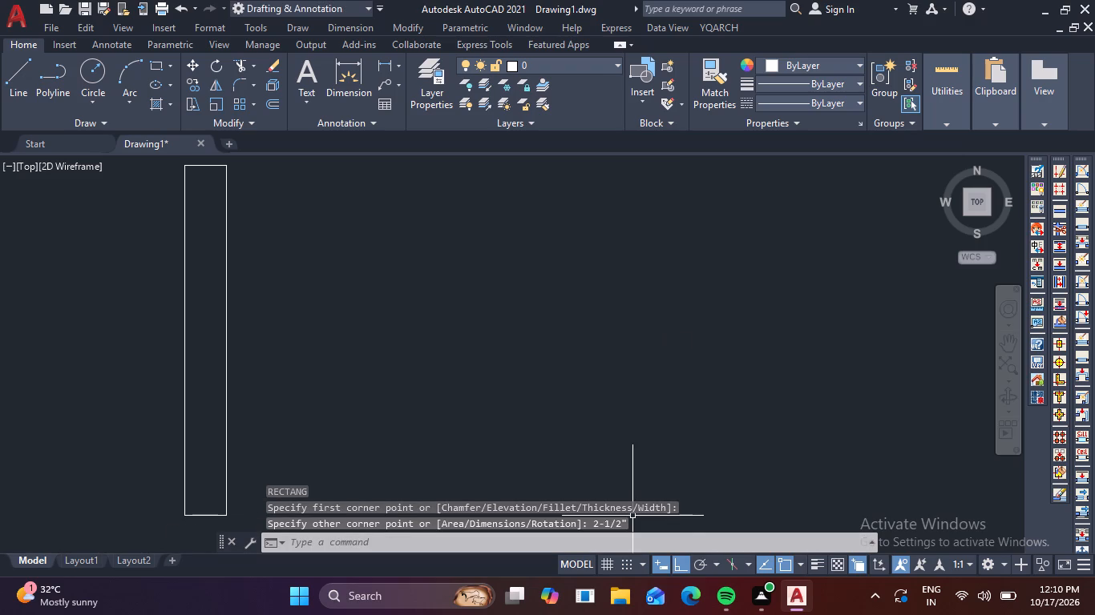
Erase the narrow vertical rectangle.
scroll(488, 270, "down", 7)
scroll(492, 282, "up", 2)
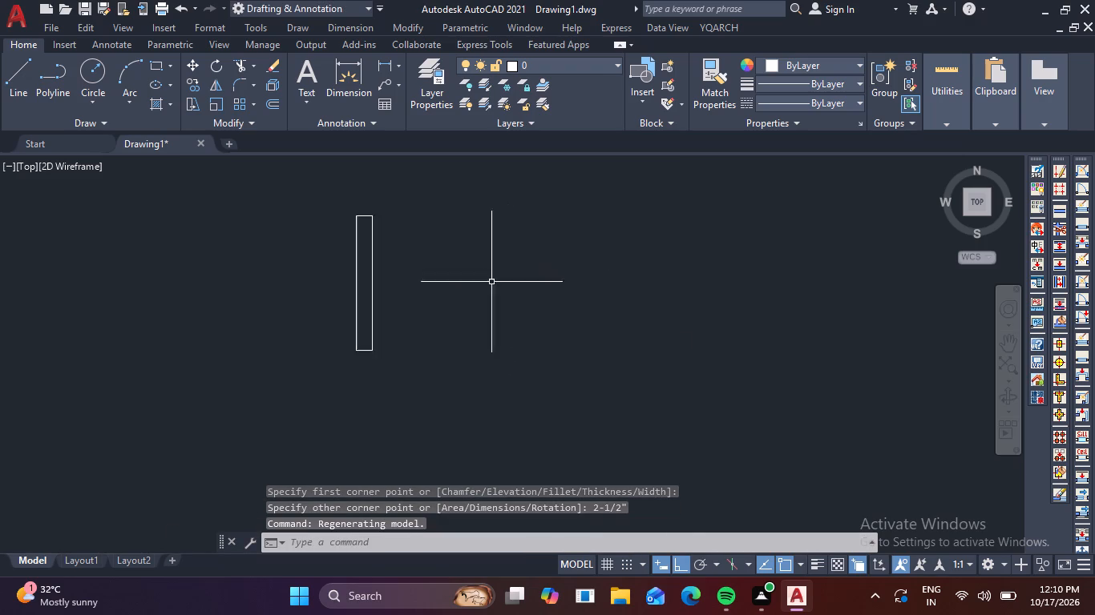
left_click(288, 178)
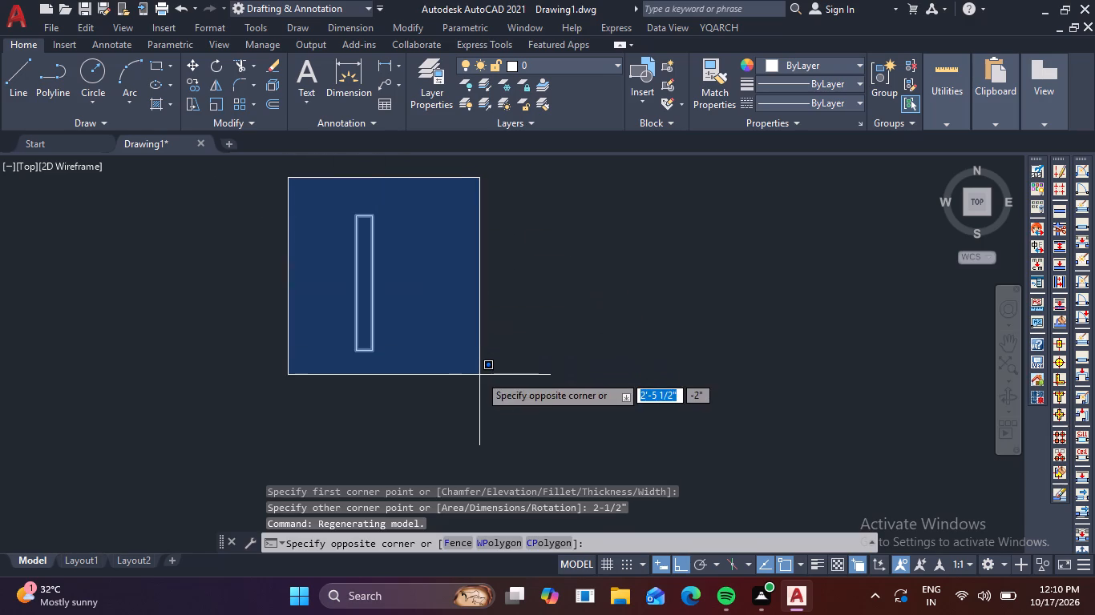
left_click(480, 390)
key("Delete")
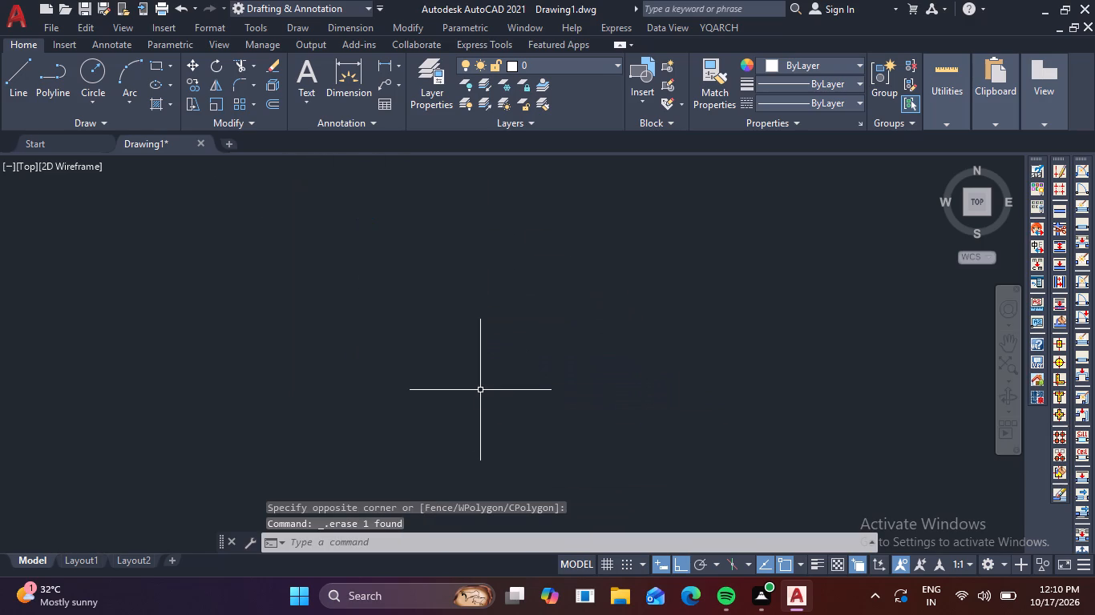
Start a polyline with a 4' horizontal segment running to the right as the outline's top edge.
type("pl")
key("space")
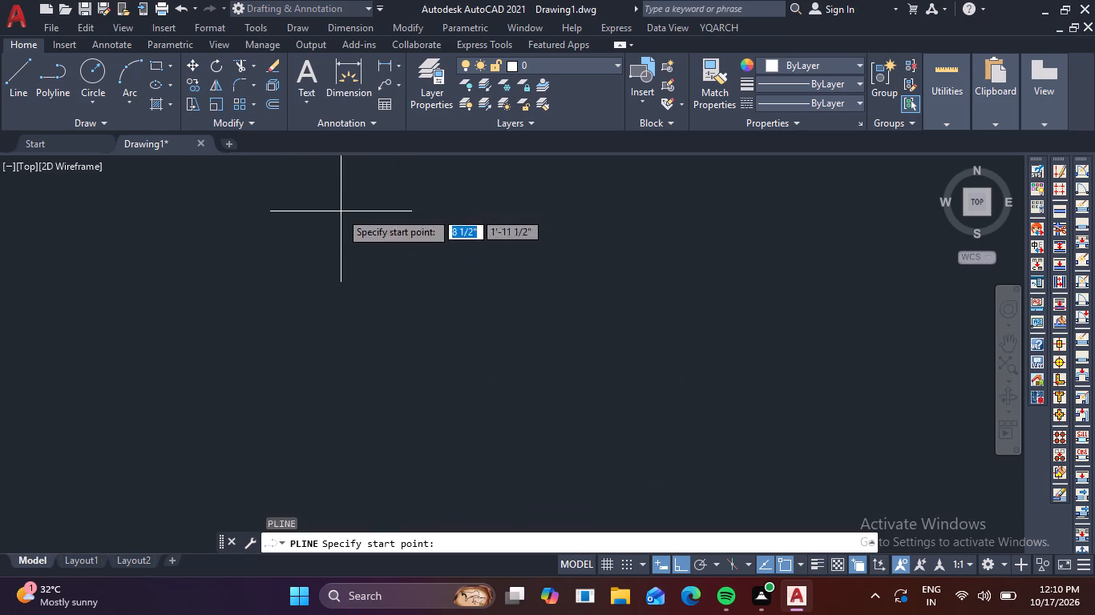
left_click(314, 221)
key("4")
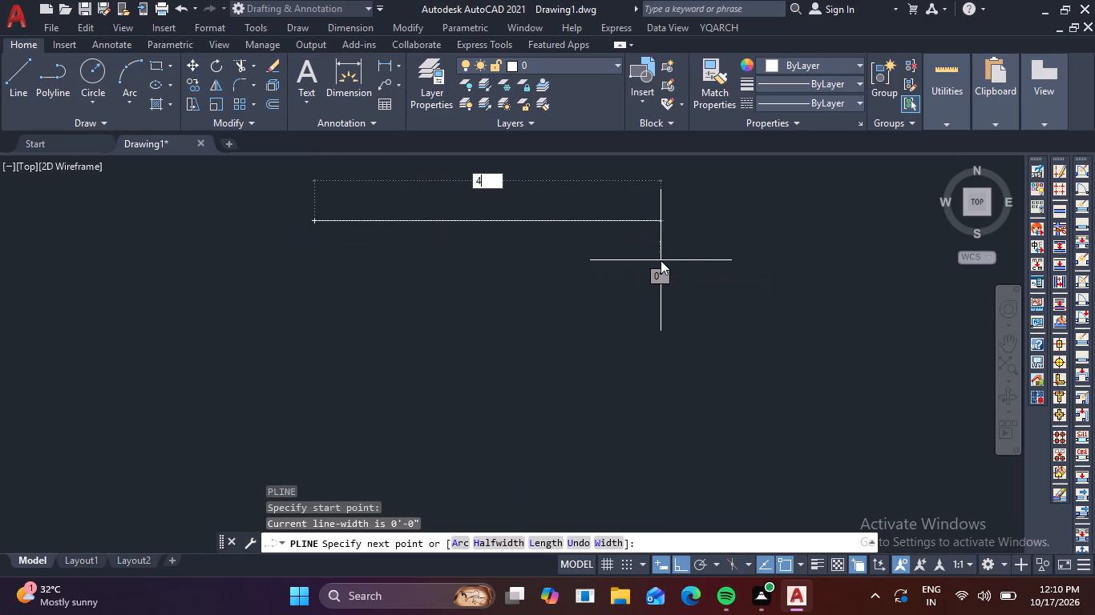
key("apostrophe")
key("Return")
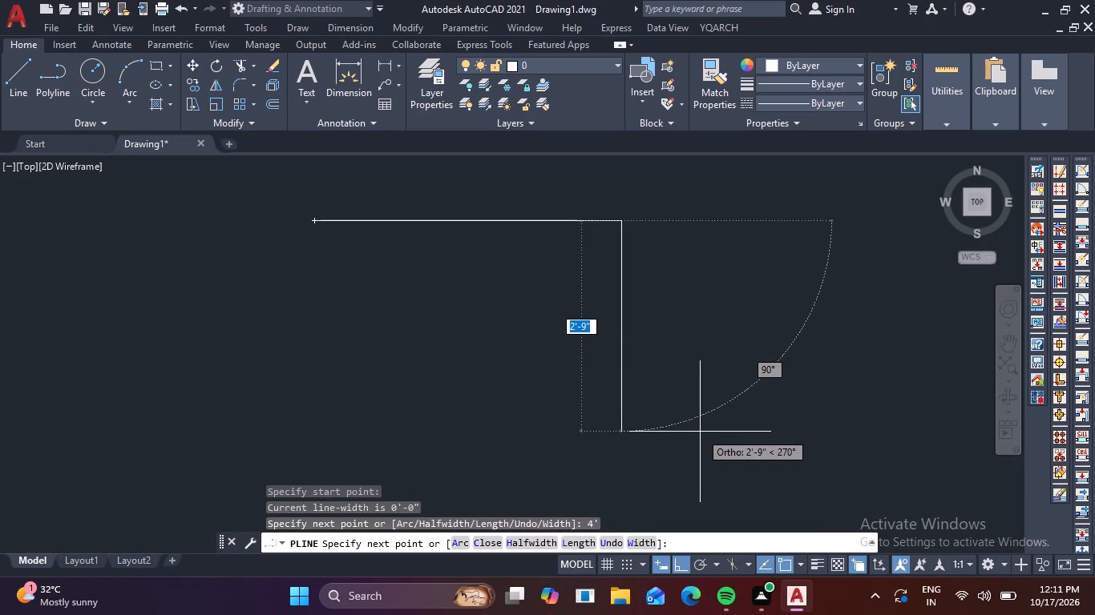
Continue the polyline straight down with consecutive segments of 2-1/2", 4'1" and 2-1/2" to form the outline's right side.
key("2")
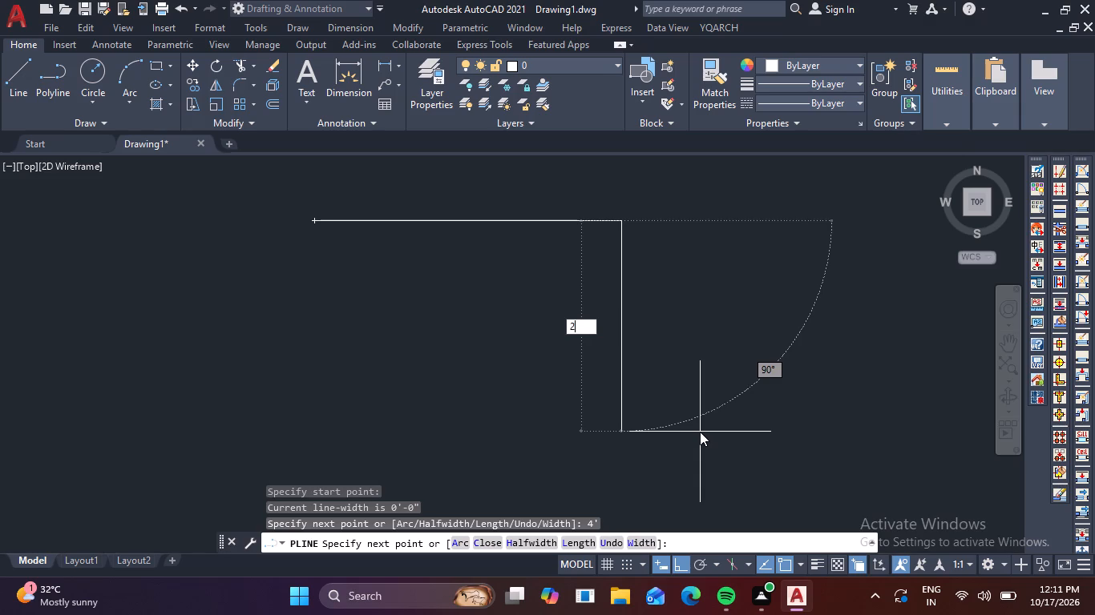
type("-1/")
key("2")
key("shift+quotedbl")
key("Return")
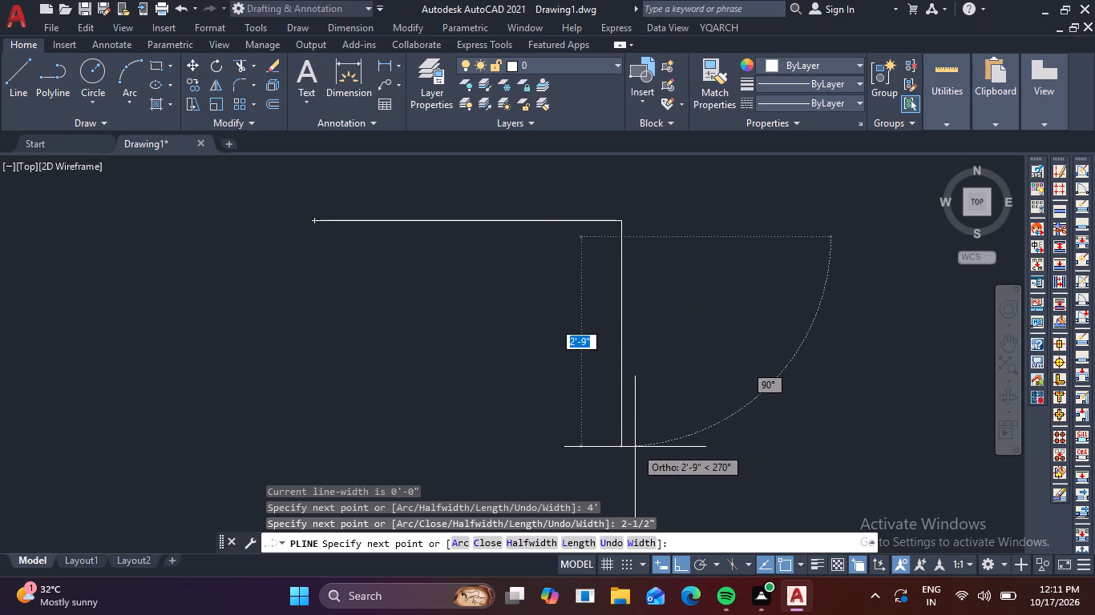
key("4")
key("apostrophe")
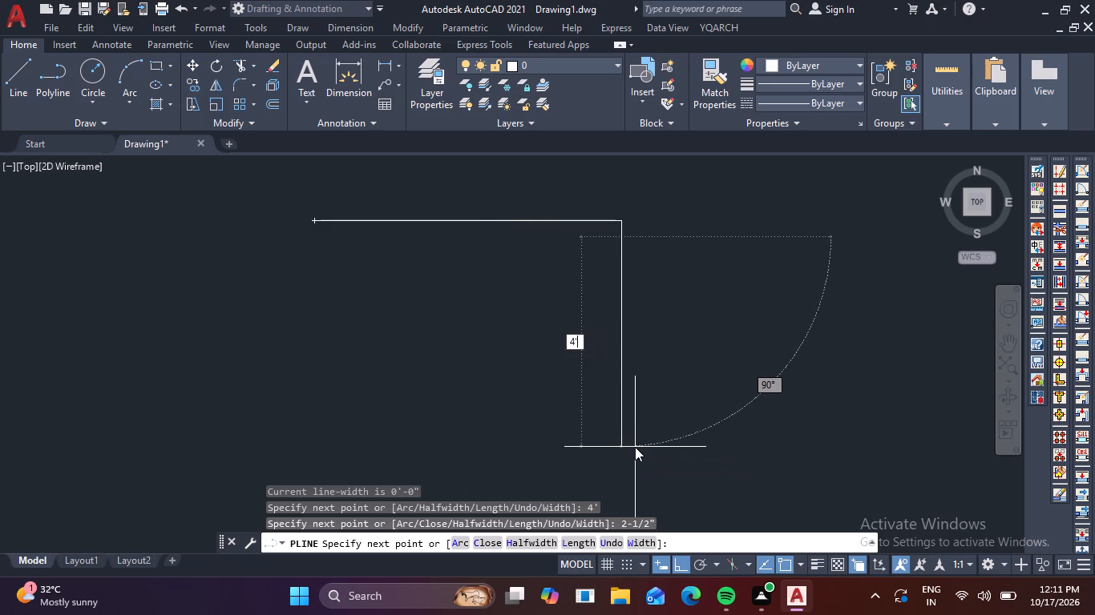
key("1")
key("shift+quotedbl")
key("Return")
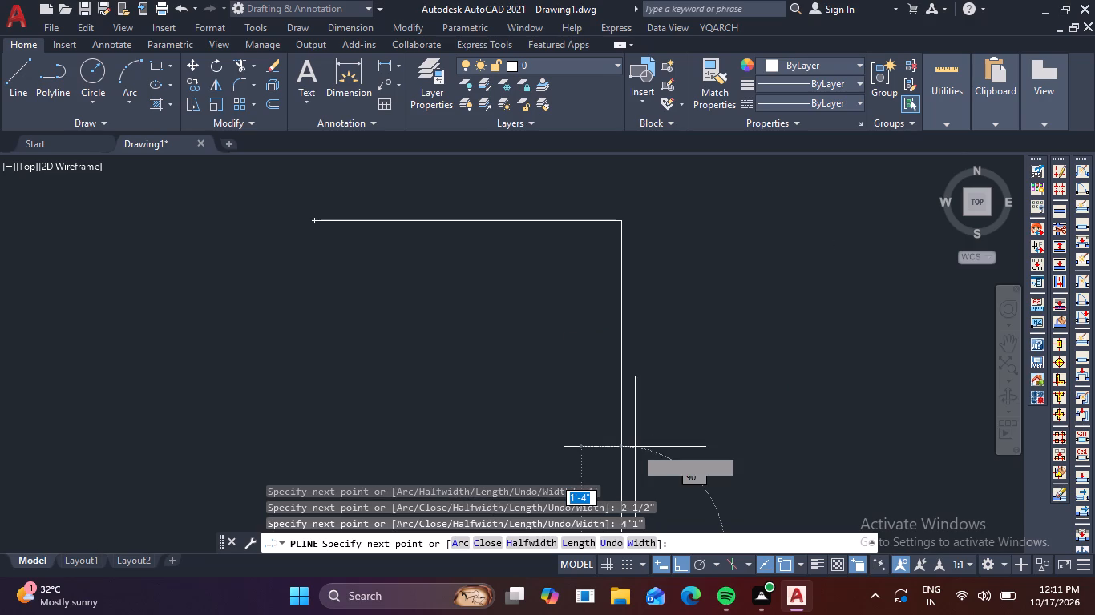
scroll(636, 447, "down", 2)
middle_click_drag(639, 448, 627, 293)
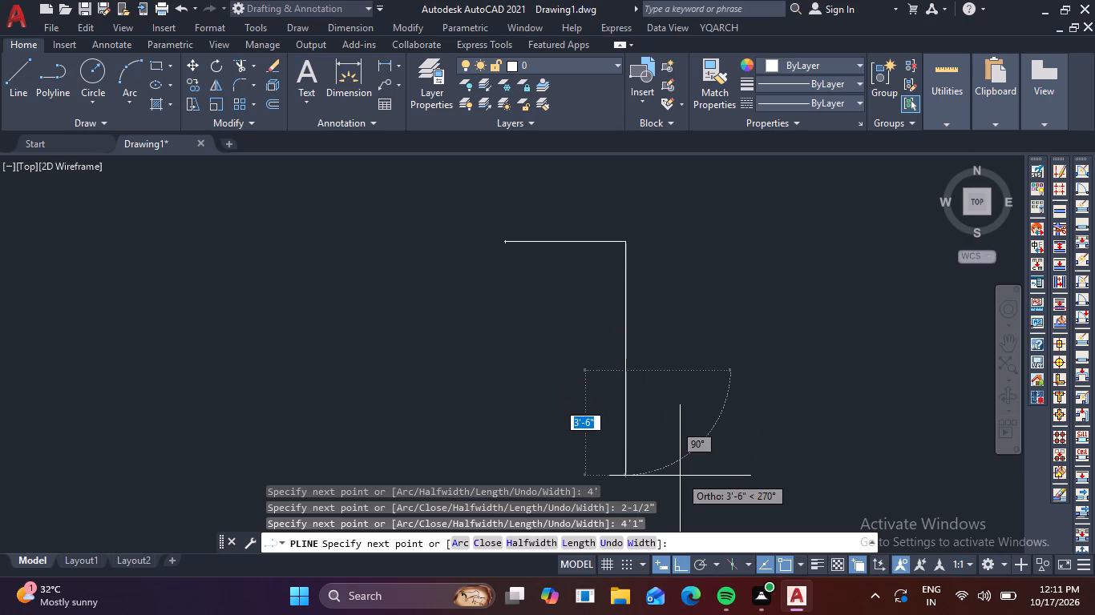
key("2")
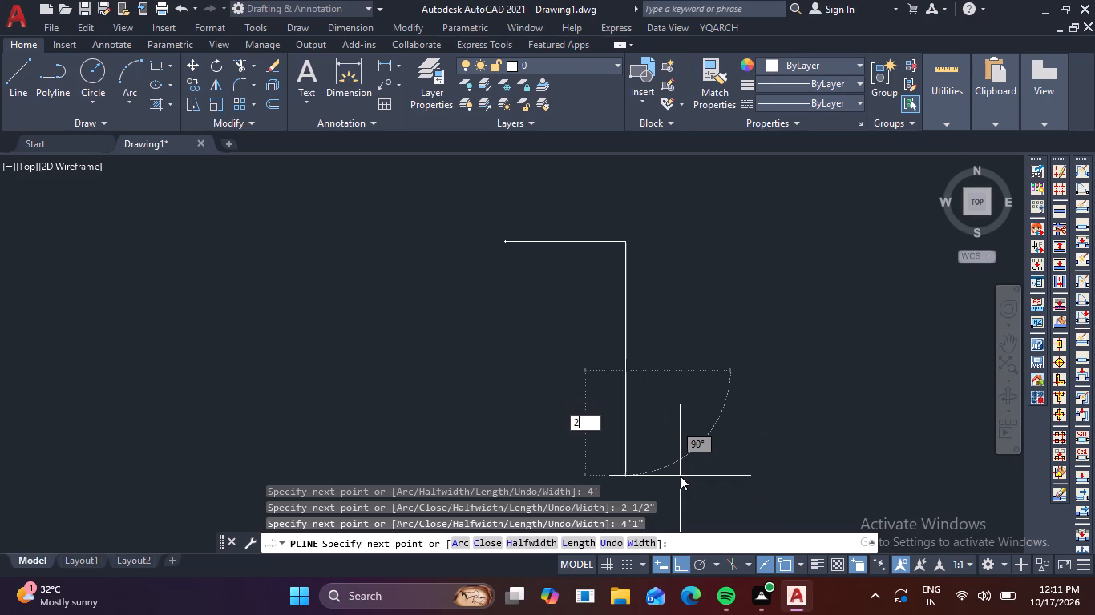
key("1")
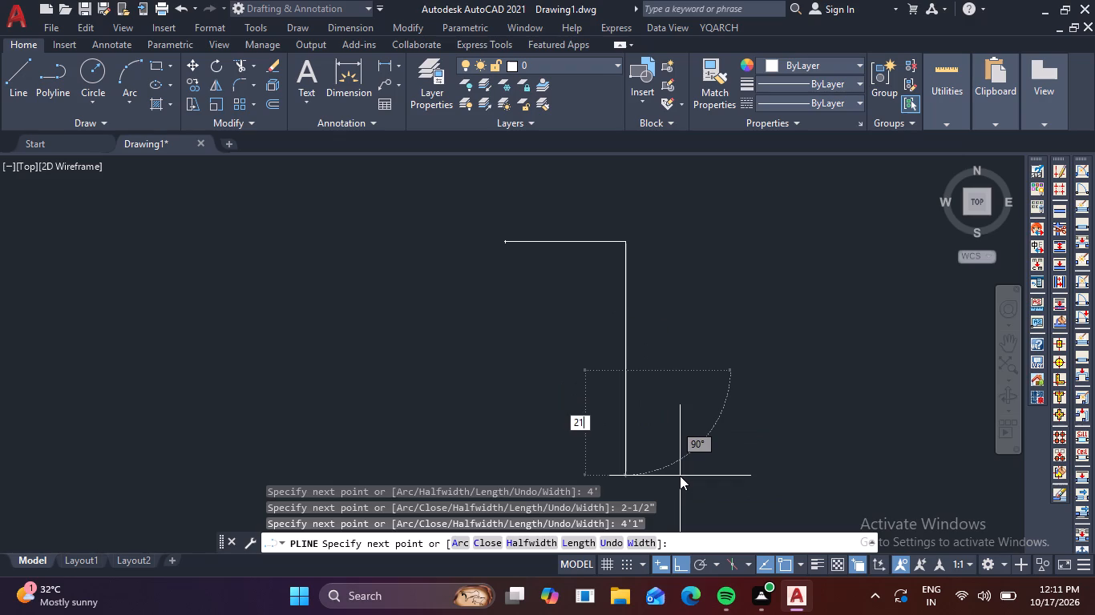
key("BackSpace")
type("-1")
type("/2")
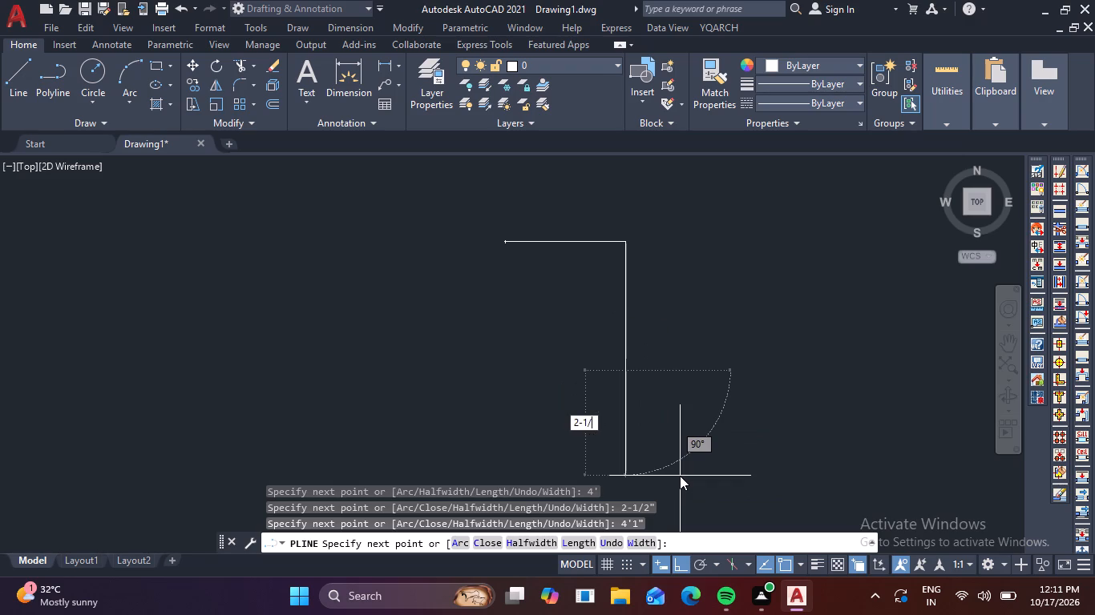
key("shift+quotedbl")
key("Return")
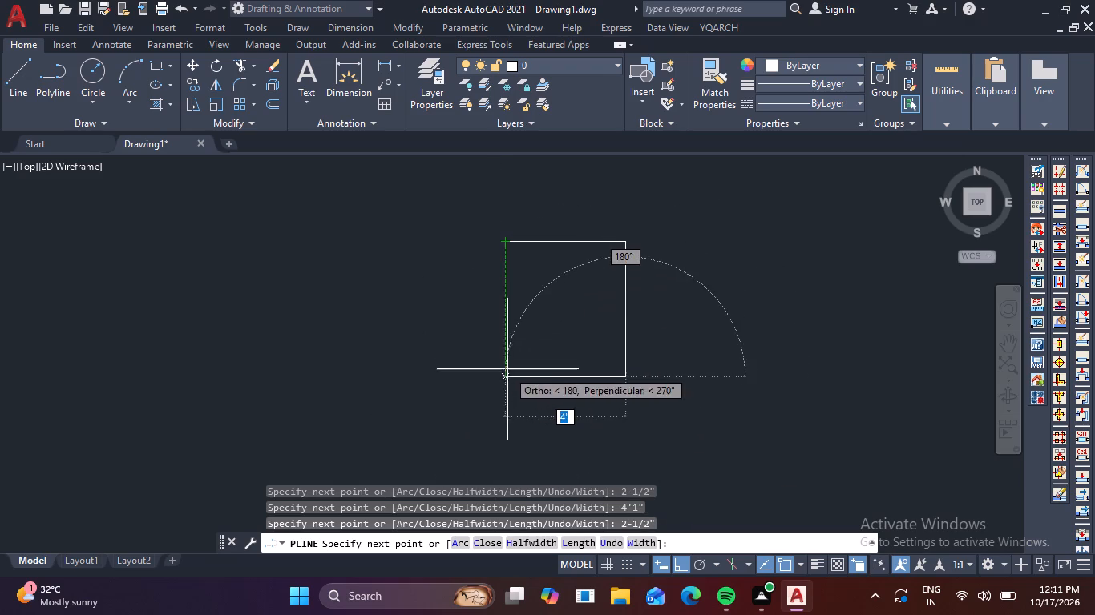
Complete the polyline outline with a 4' bottom edge running left and a left edge back up to the start point.
left_click(503, 378)
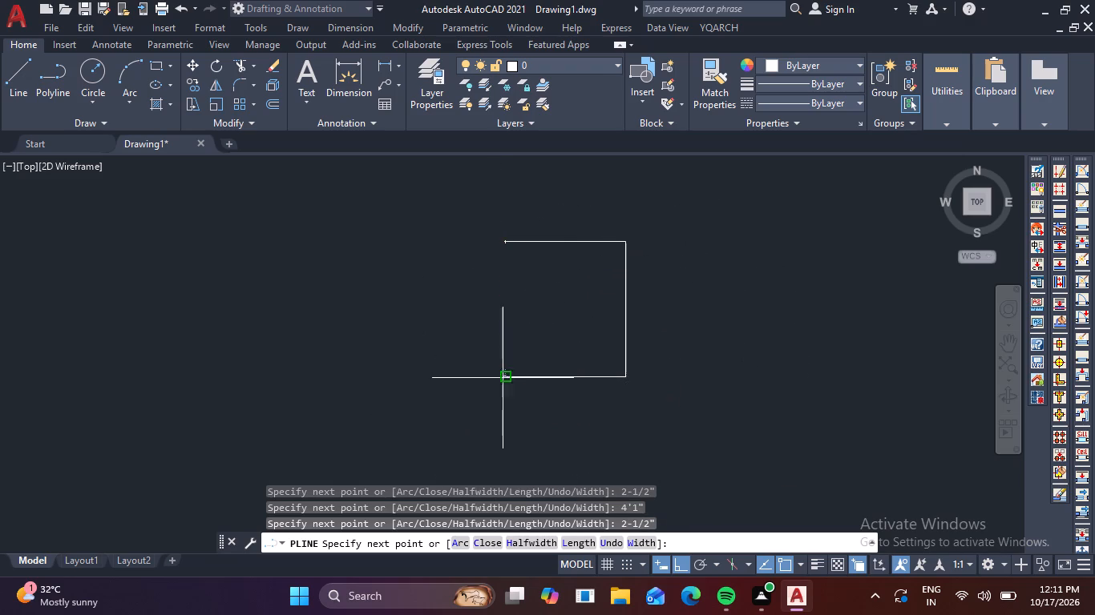
left_click(504, 243)
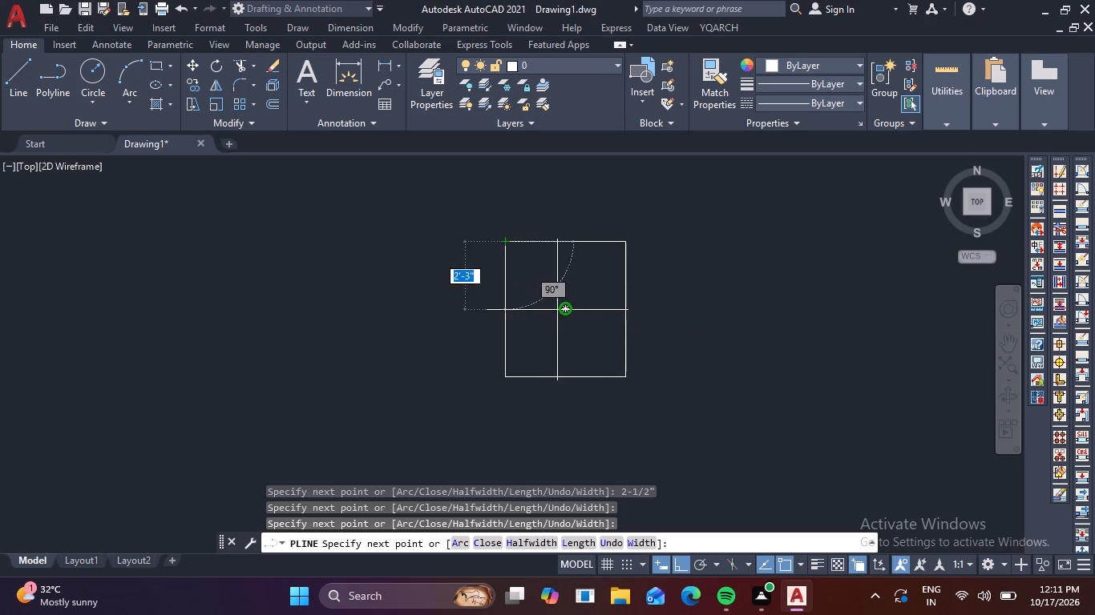
key("Escape")
Offset the closed rectangular outline inward by 2-1/2".
scroll(564, 298, "up", 1)
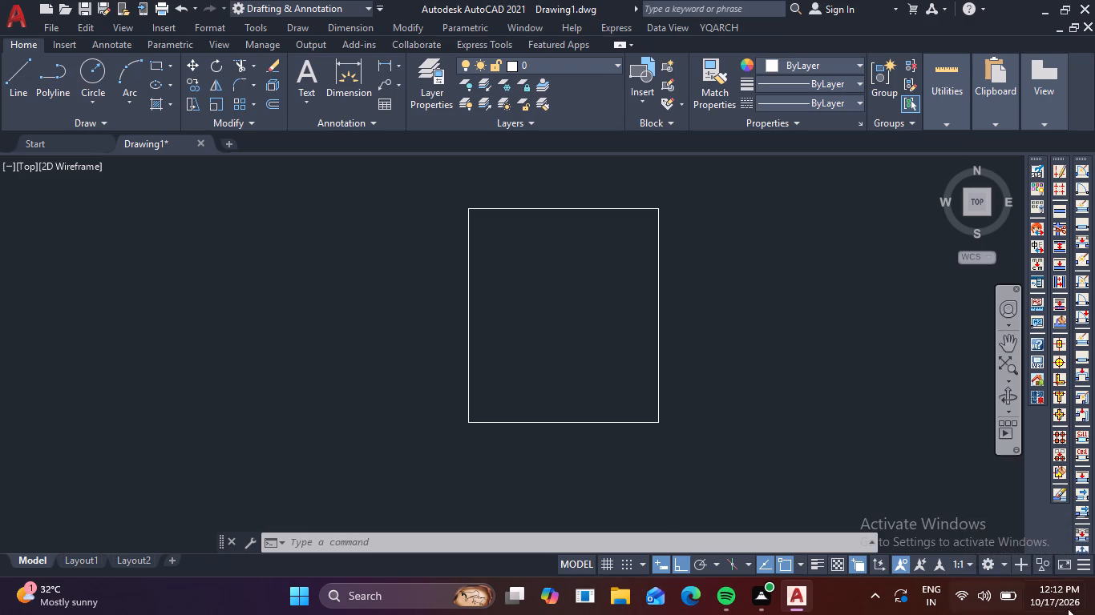
key("o")
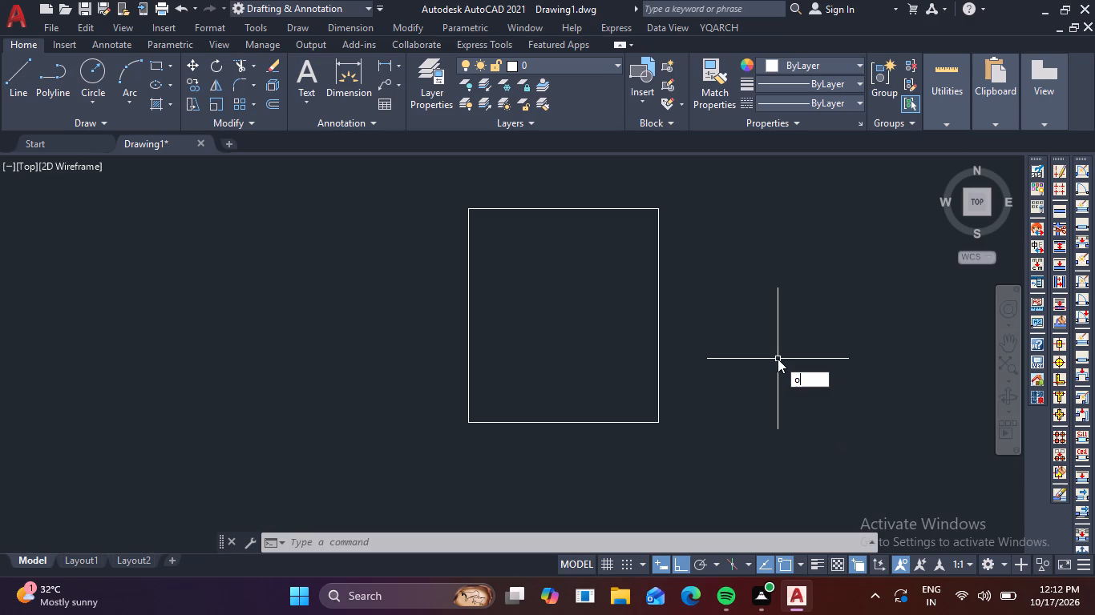
key("Return")
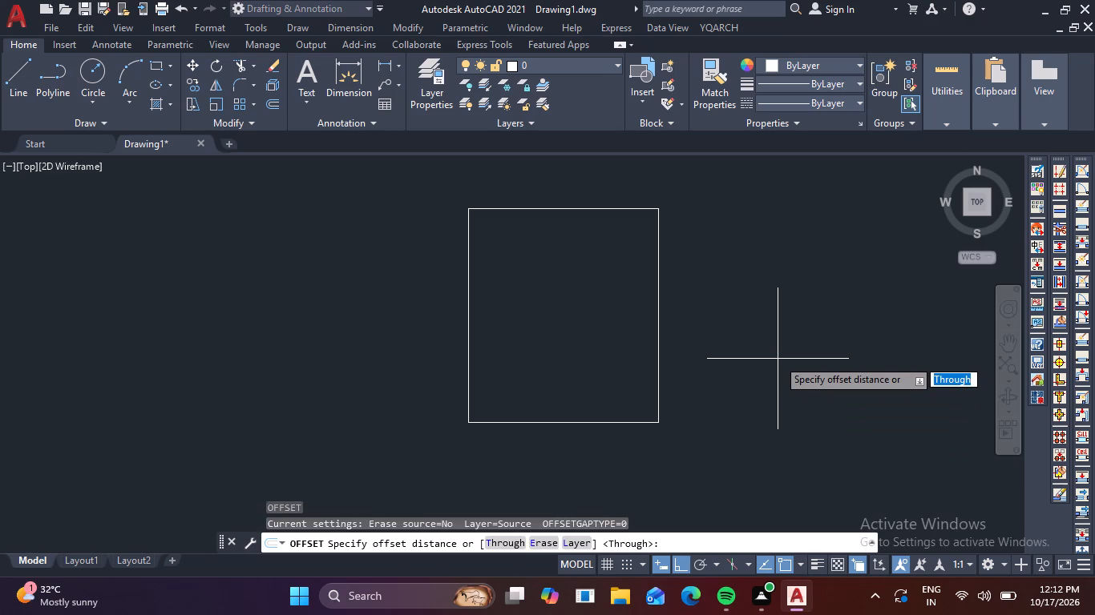
key("2")
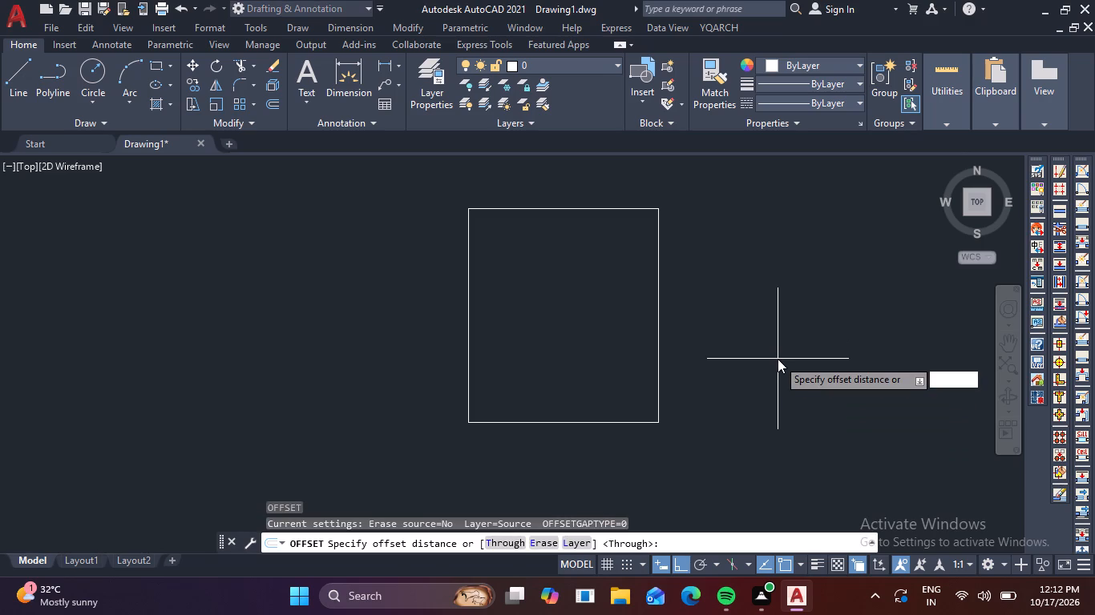
type("-1")
type("/2")
key("shift+quotedbl")
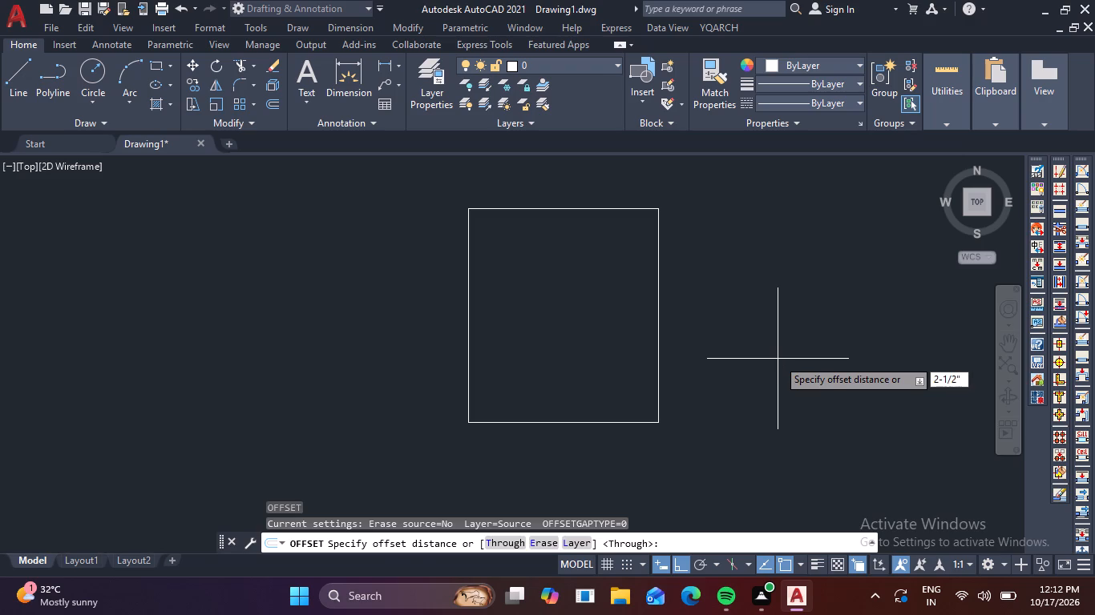
key("Return")
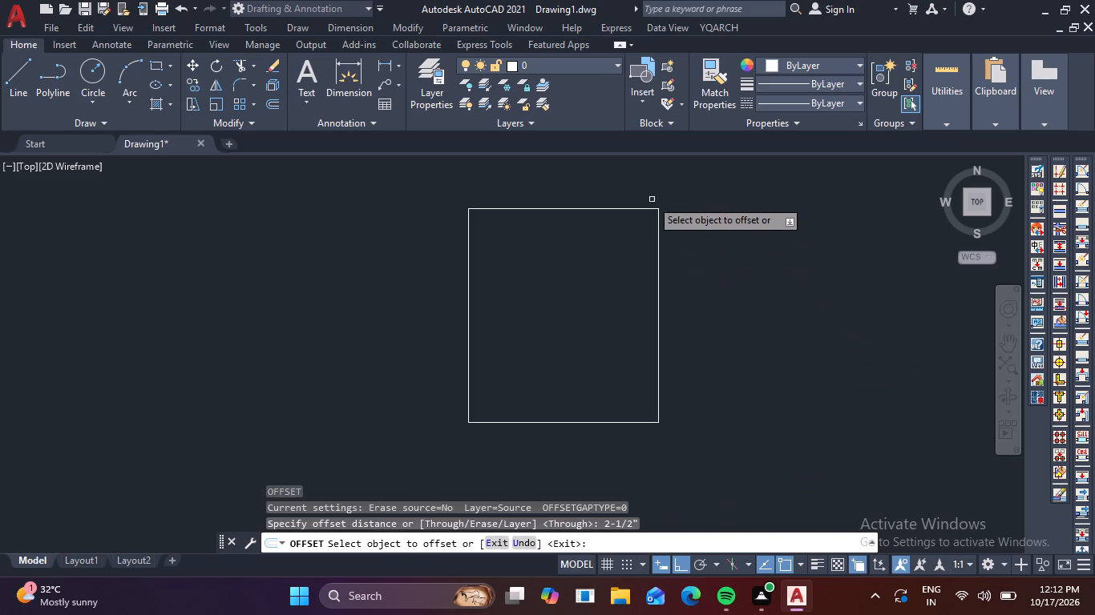
left_click(615, 207)
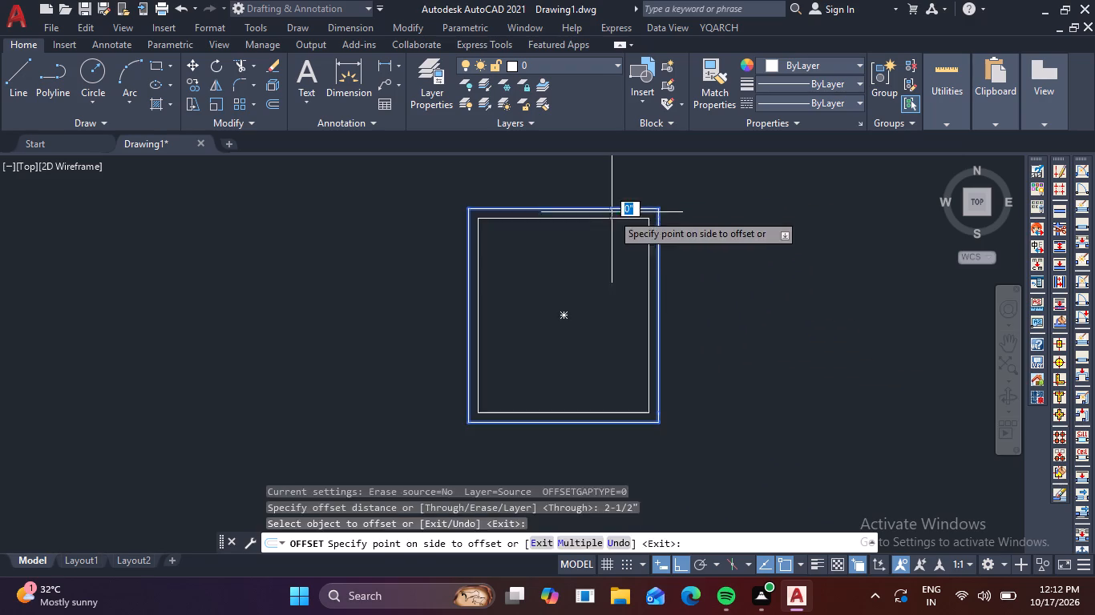
left_click(600, 252)
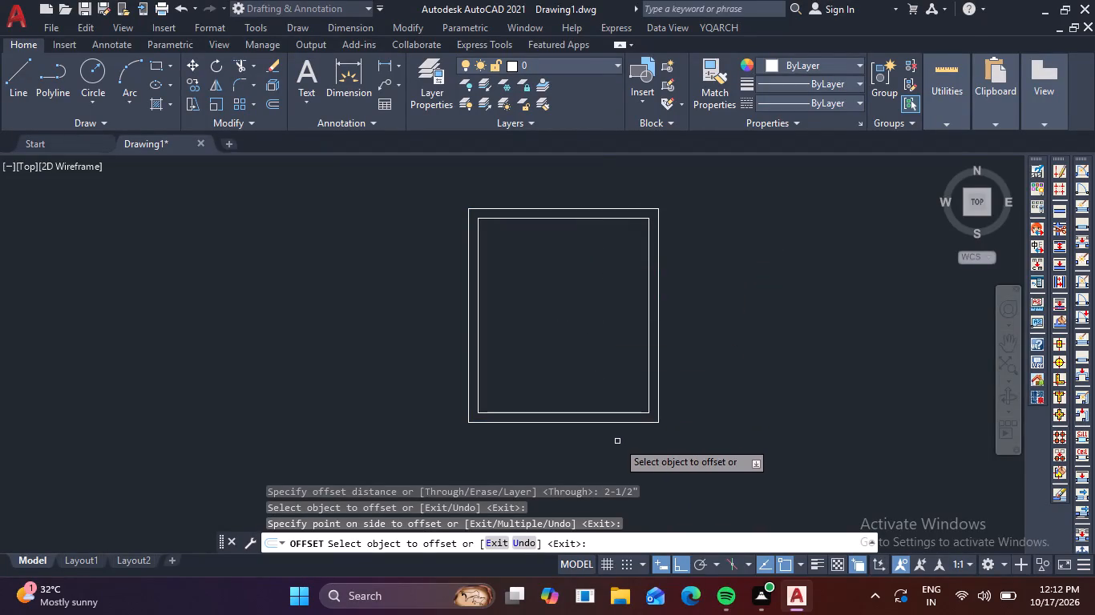
key("Escape")
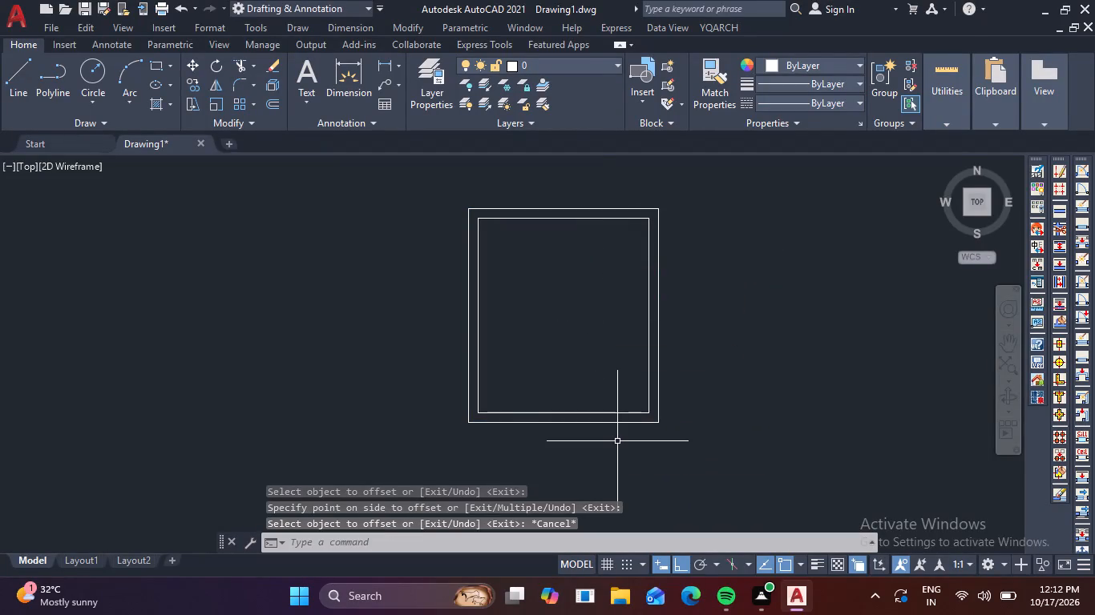
Draw a vertical centre line from the midpoint of the inner rectangle's top edge to the midpoint of its bottom edge.
type("l")
key("space")
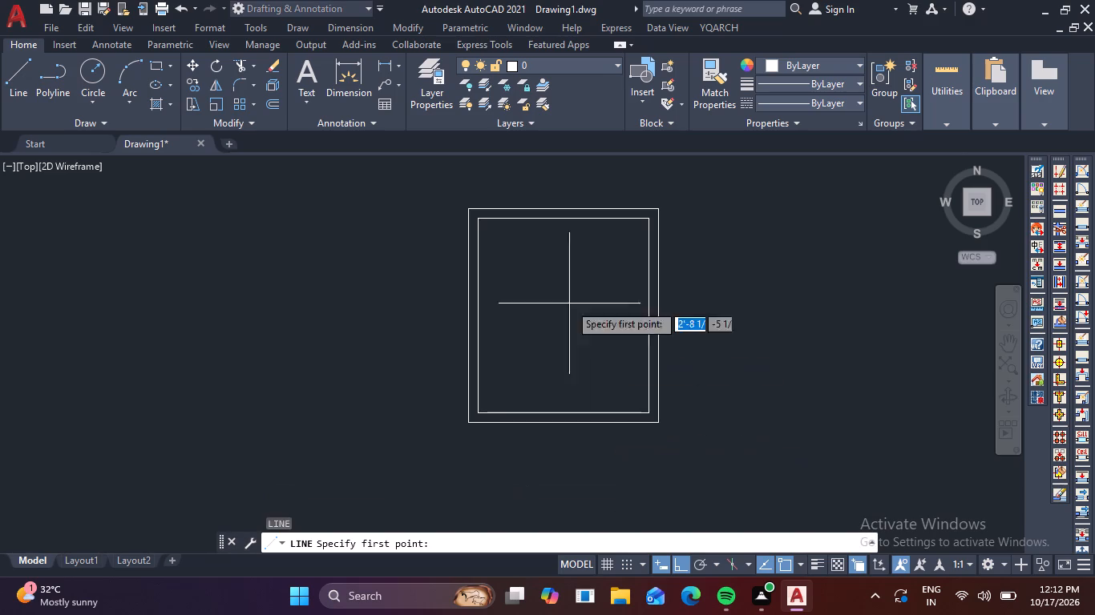
left_click(566, 223)
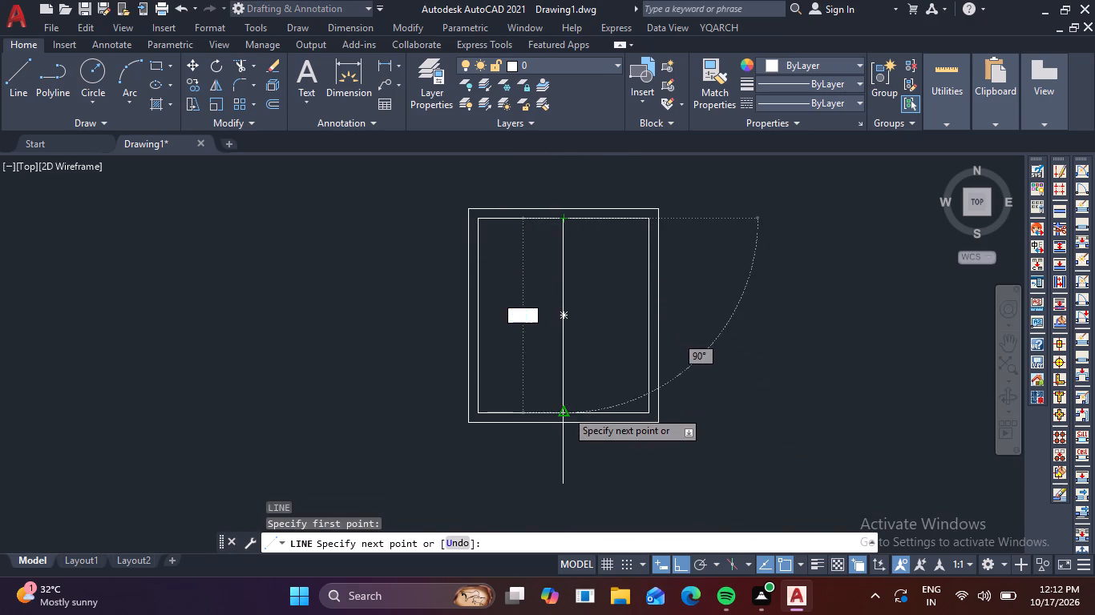
left_click(566, 410)
key("Escape")
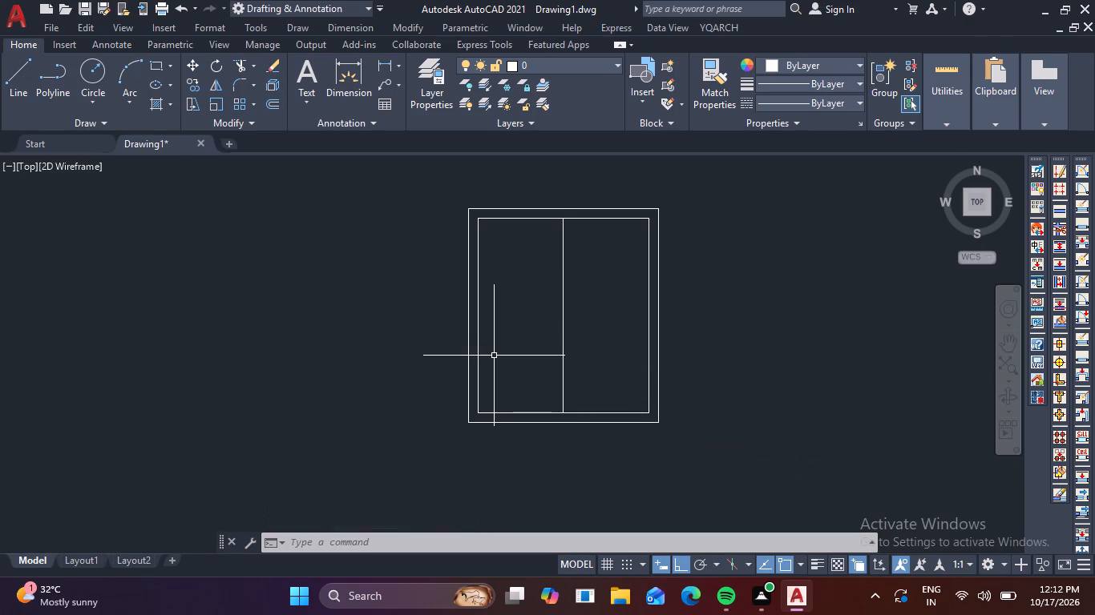
key("Escape")
key("Escape")
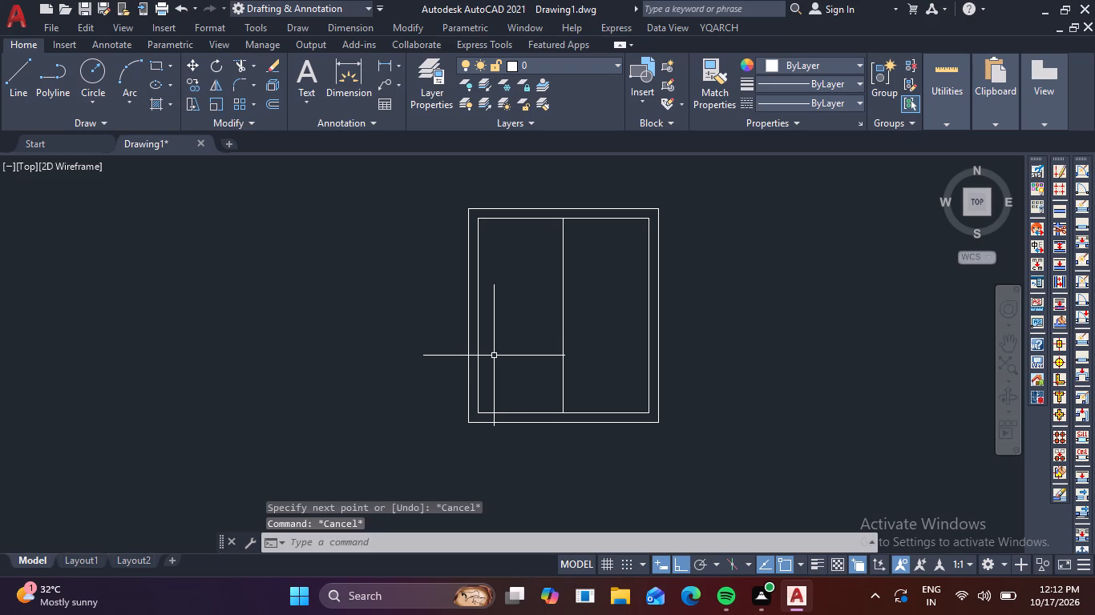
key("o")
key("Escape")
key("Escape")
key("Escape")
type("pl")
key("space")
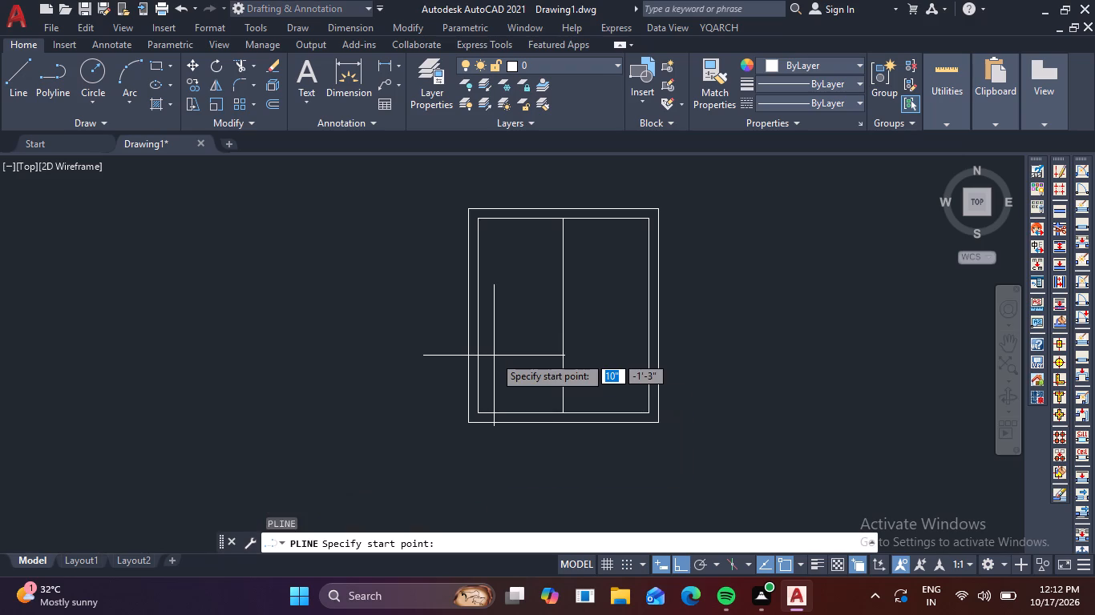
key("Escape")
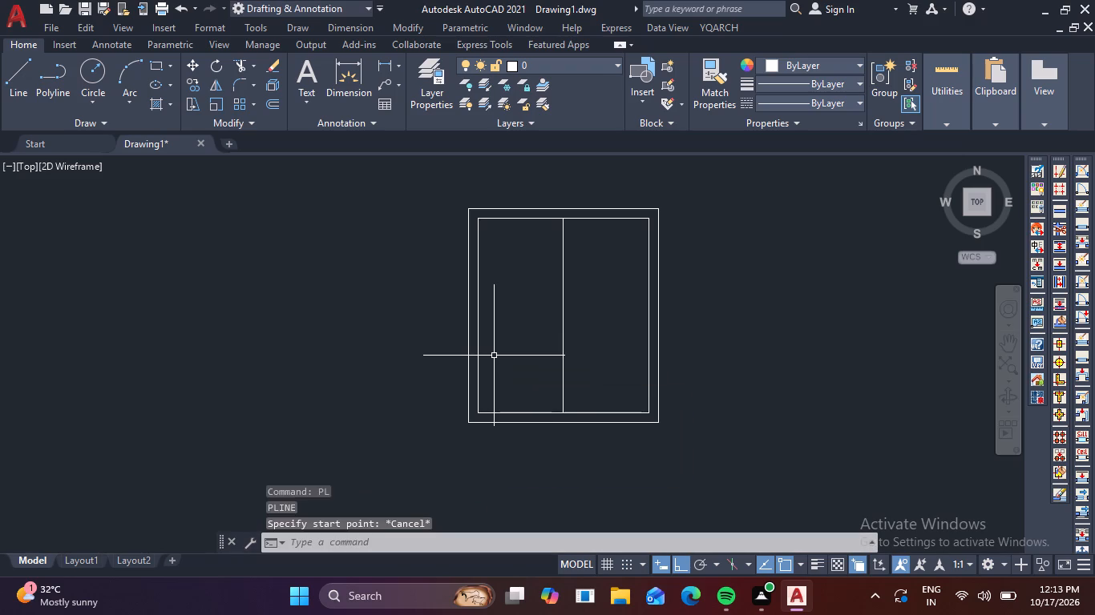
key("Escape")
Start a line at the inner rectangle's upper-left corner.
type("l")
key("space")
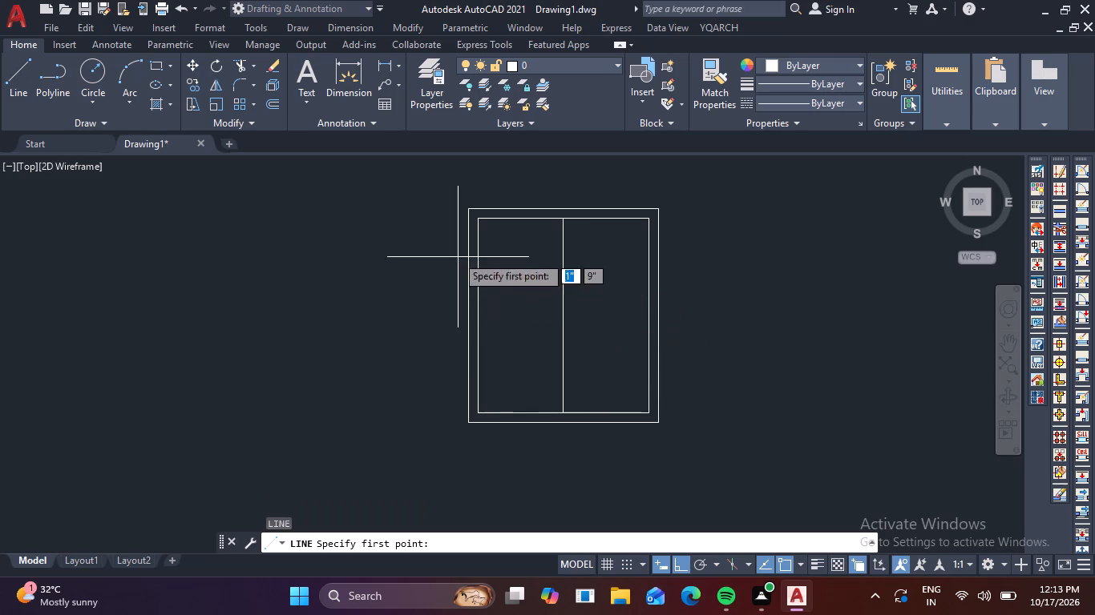
scroll(481, 224, "up", 2)
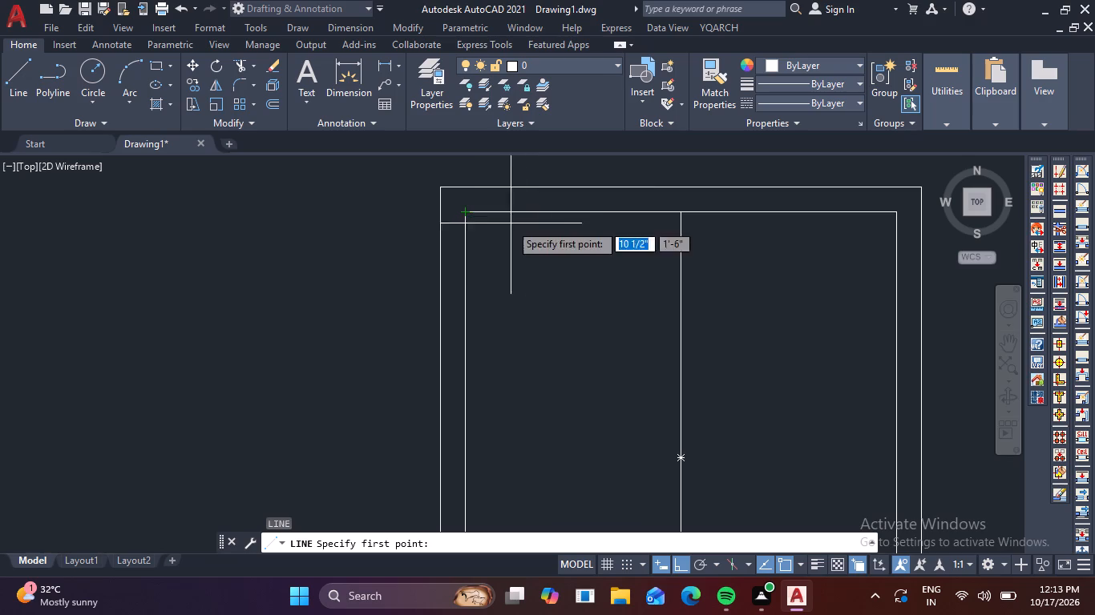
left_click(466, 212)
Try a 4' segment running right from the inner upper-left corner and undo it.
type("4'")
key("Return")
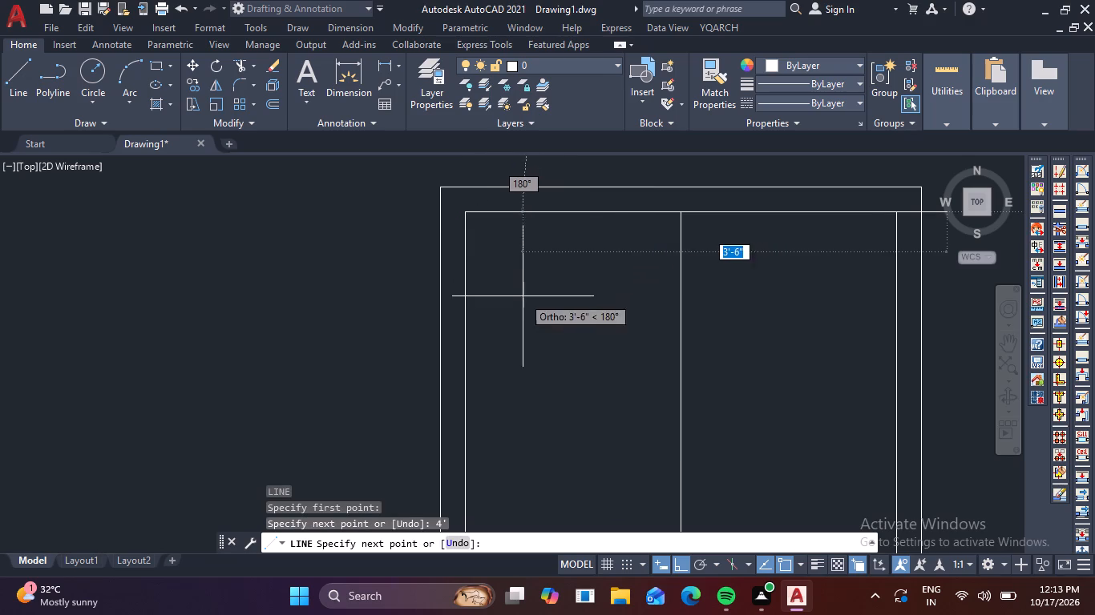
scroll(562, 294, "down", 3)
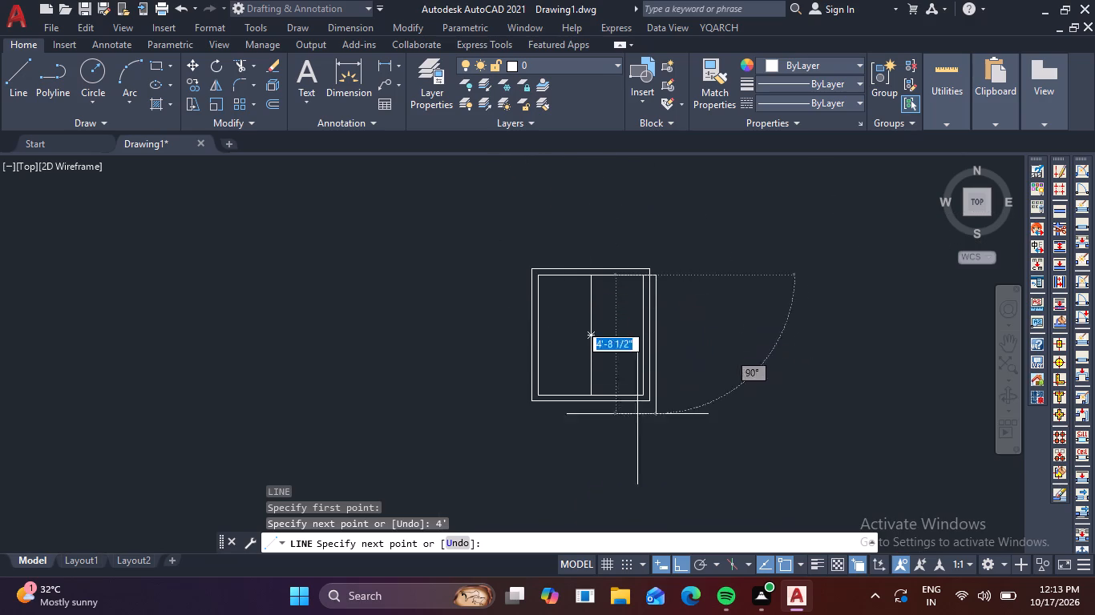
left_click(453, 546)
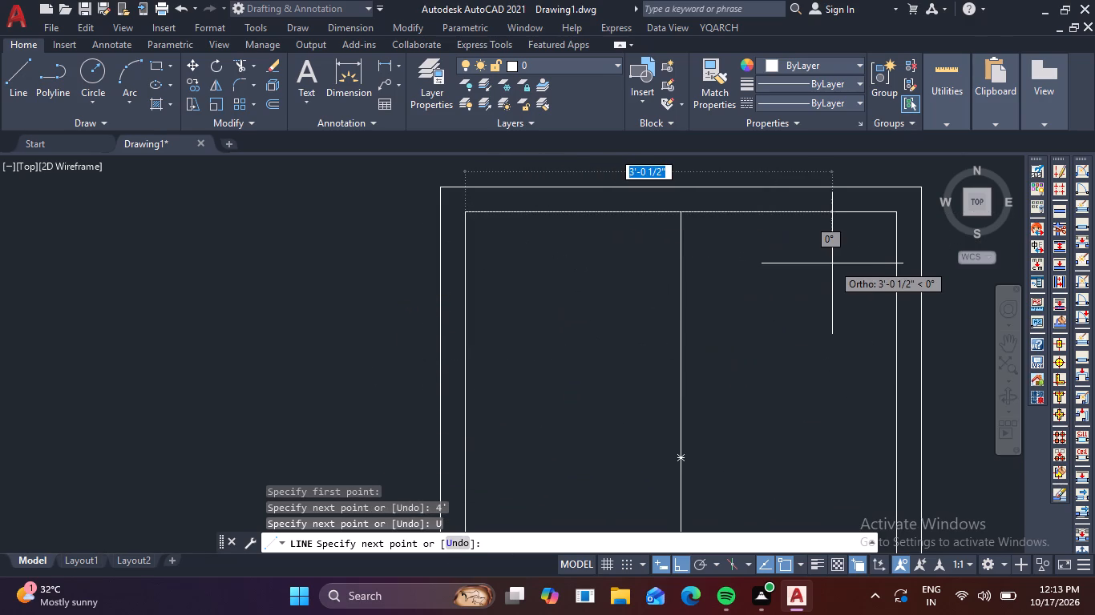
Draw a 4" segment right from the inner upper-left corner, followed by a 4" segment straight down.
key("4")
key("shift+quotedbl")
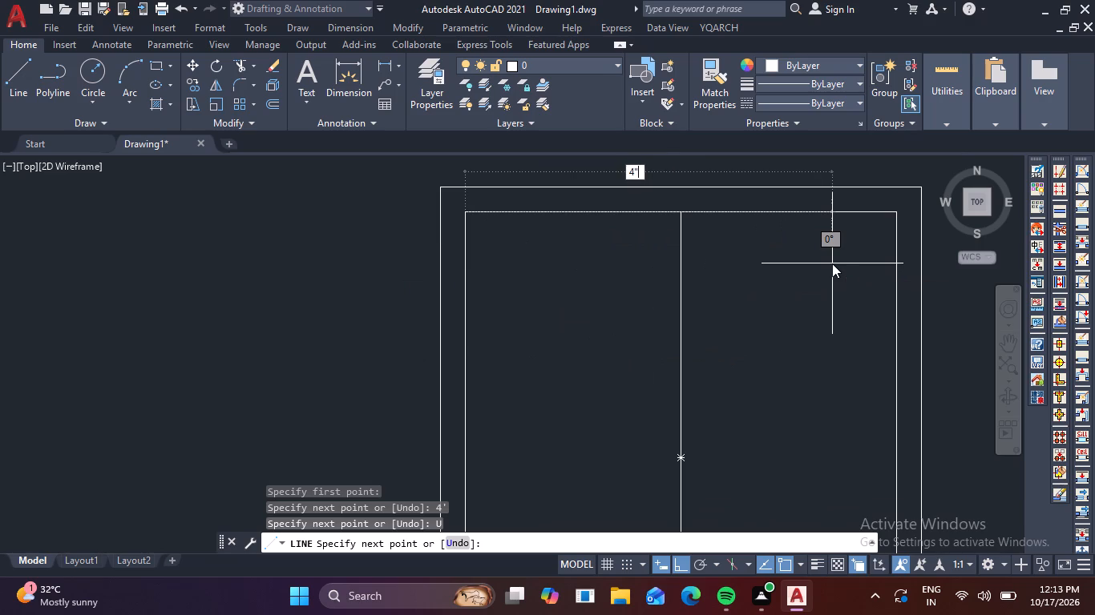
key("Return")
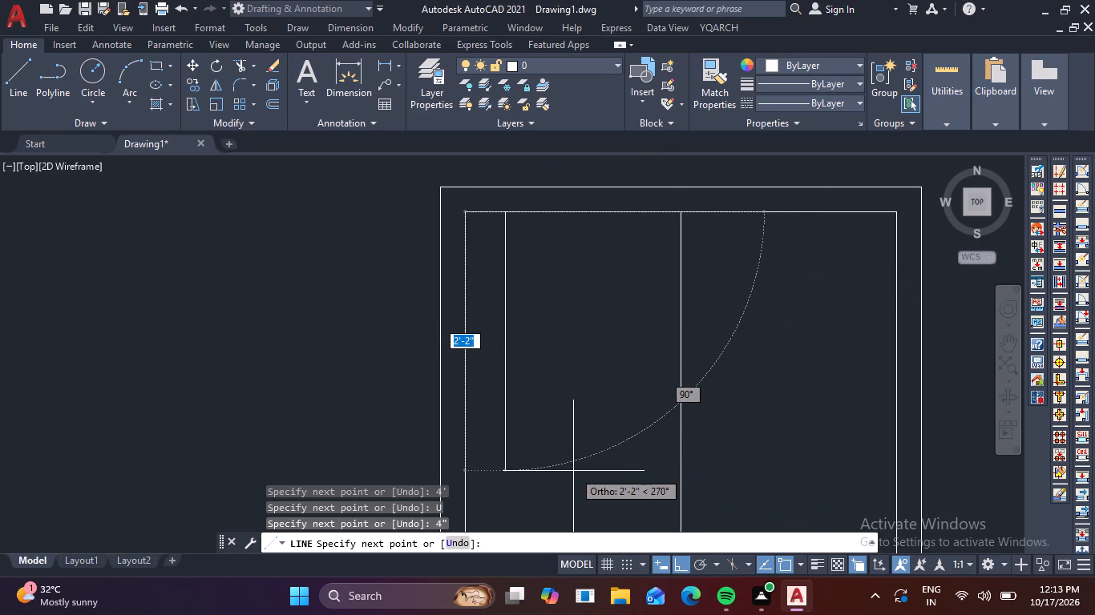
key("4")
key("shift+quotedbl")
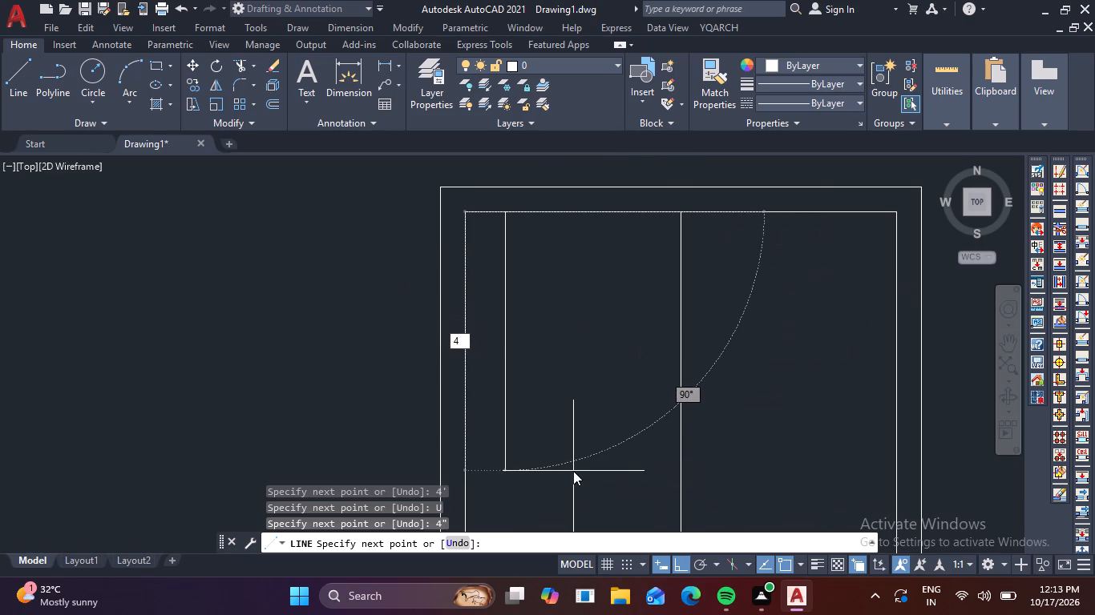
key("Return")
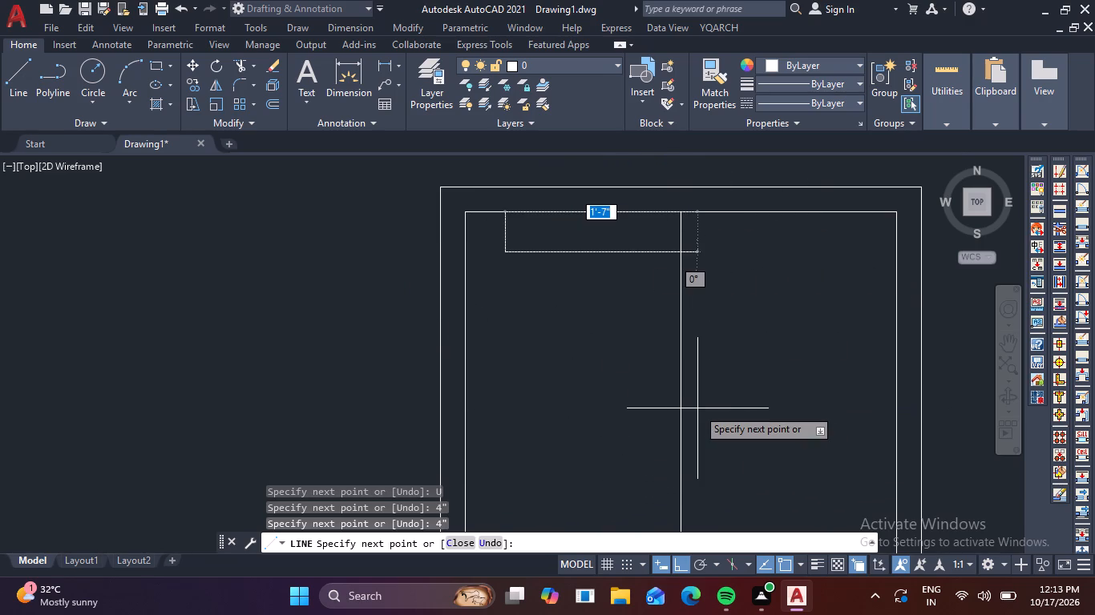
key("Escape")
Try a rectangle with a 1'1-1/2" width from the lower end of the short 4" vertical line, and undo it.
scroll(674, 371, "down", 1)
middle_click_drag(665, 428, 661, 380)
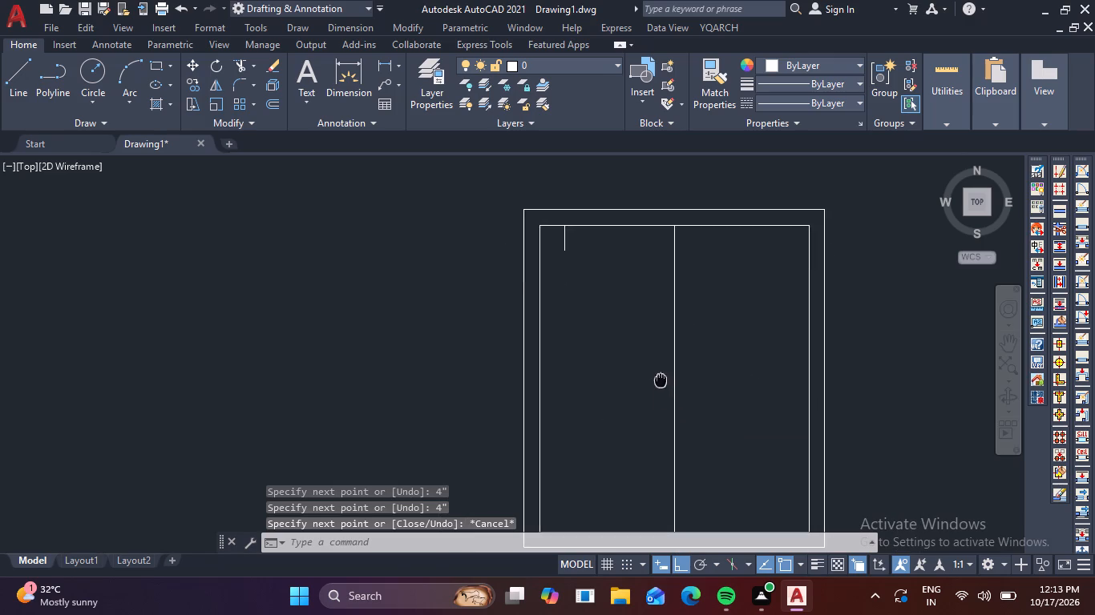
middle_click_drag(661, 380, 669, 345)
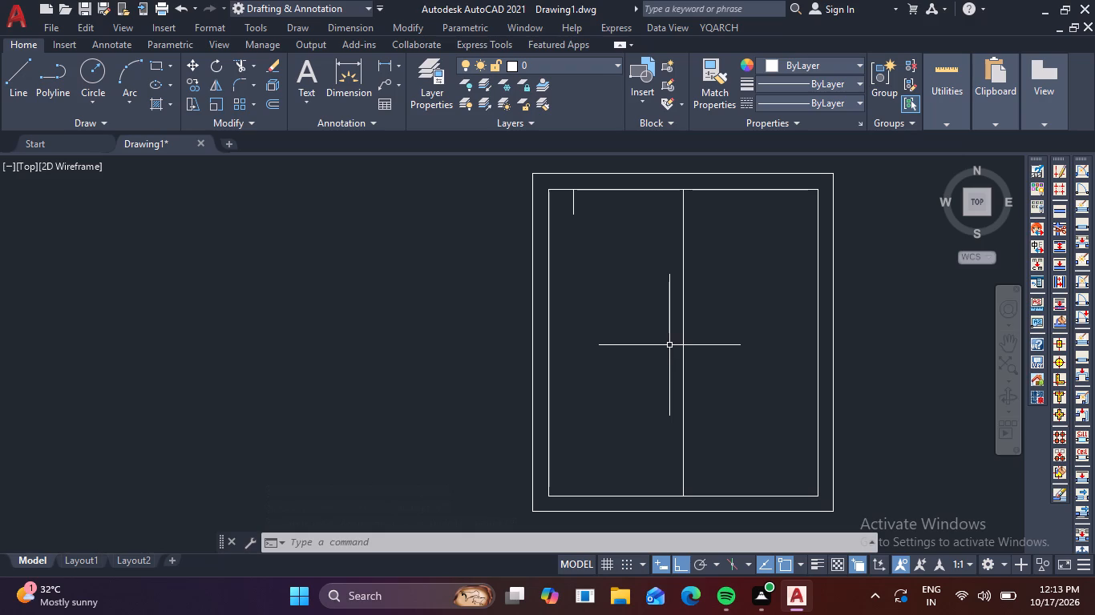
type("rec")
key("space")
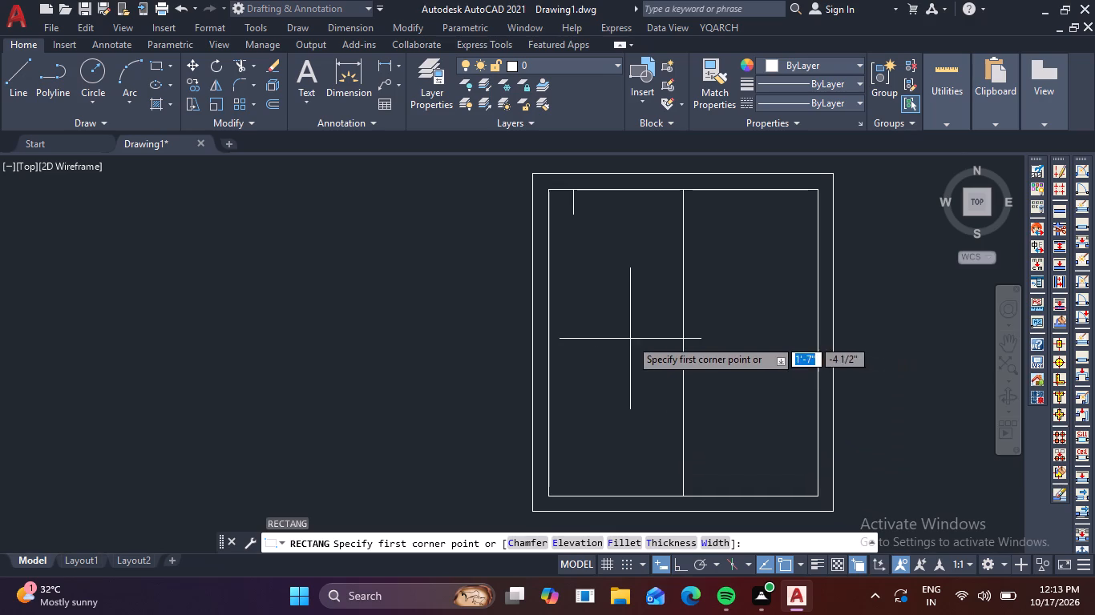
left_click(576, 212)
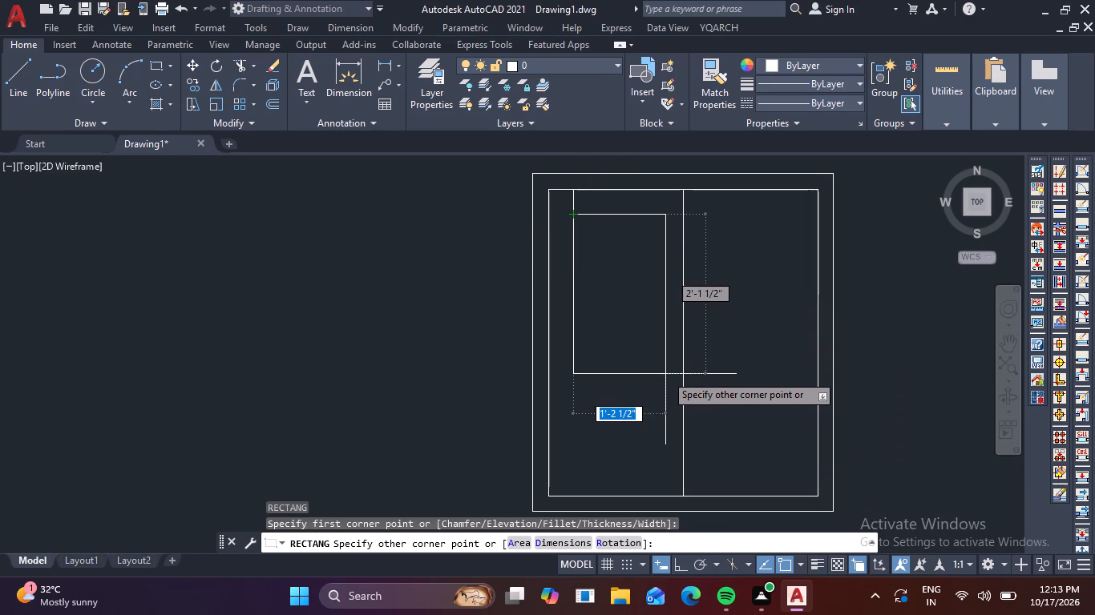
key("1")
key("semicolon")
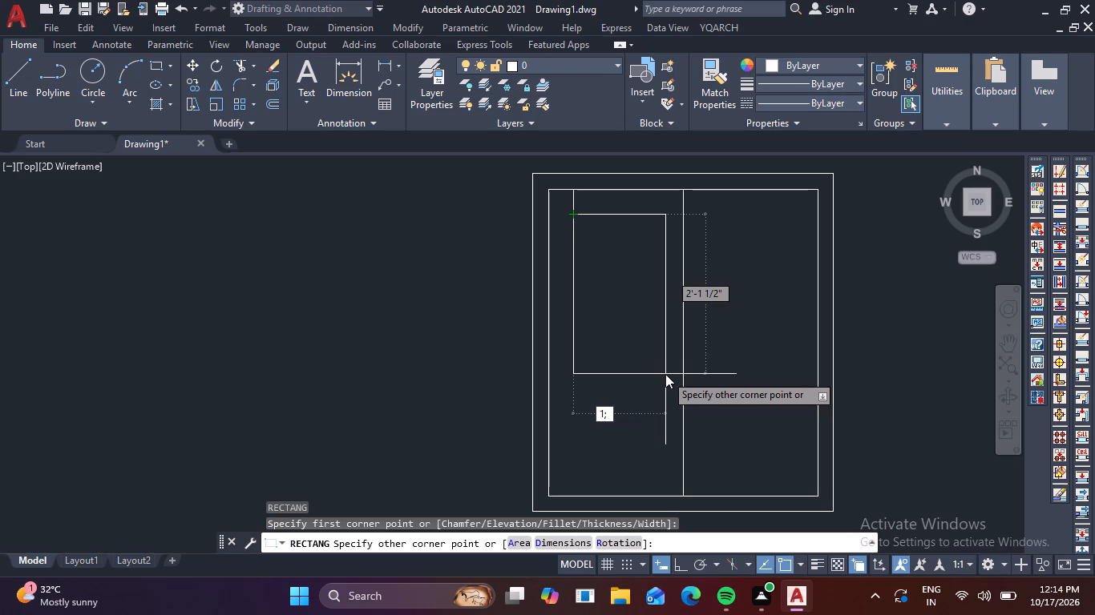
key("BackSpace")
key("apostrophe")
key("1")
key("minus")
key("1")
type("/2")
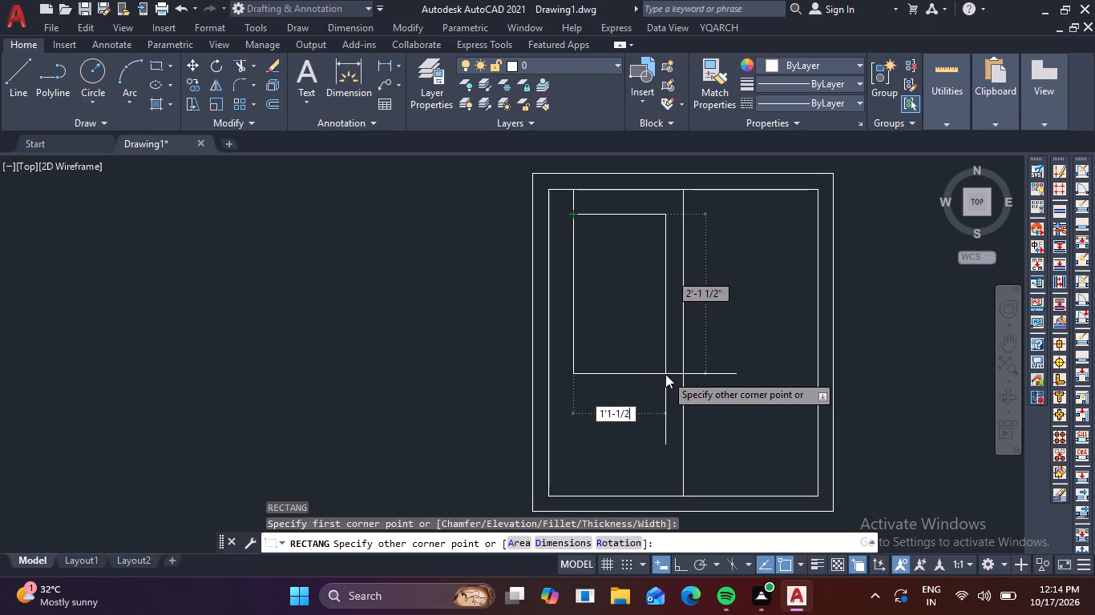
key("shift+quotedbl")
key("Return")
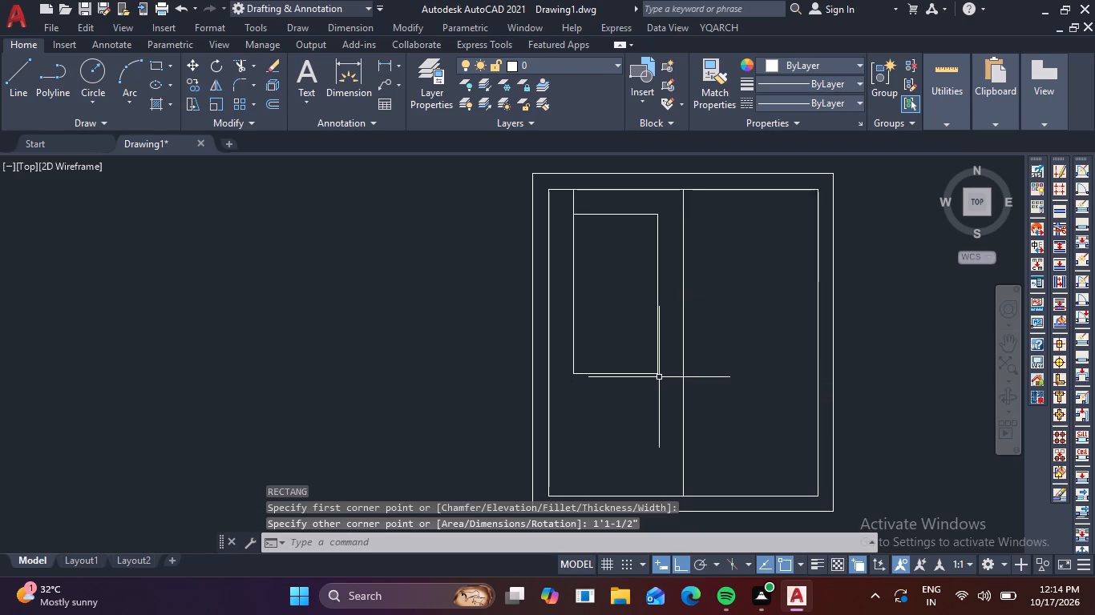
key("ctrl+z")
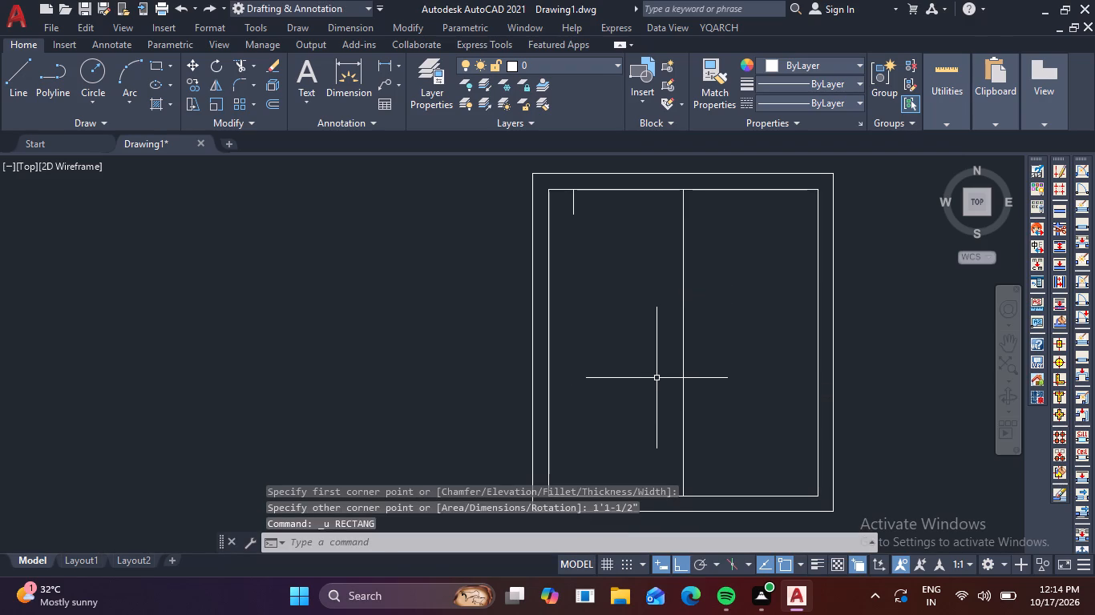
Draw a rectangle 1'1-1/2" wide and 3'5" high, down and right from the lower end of the short 4" vertical line.
type("rec")
key("space")
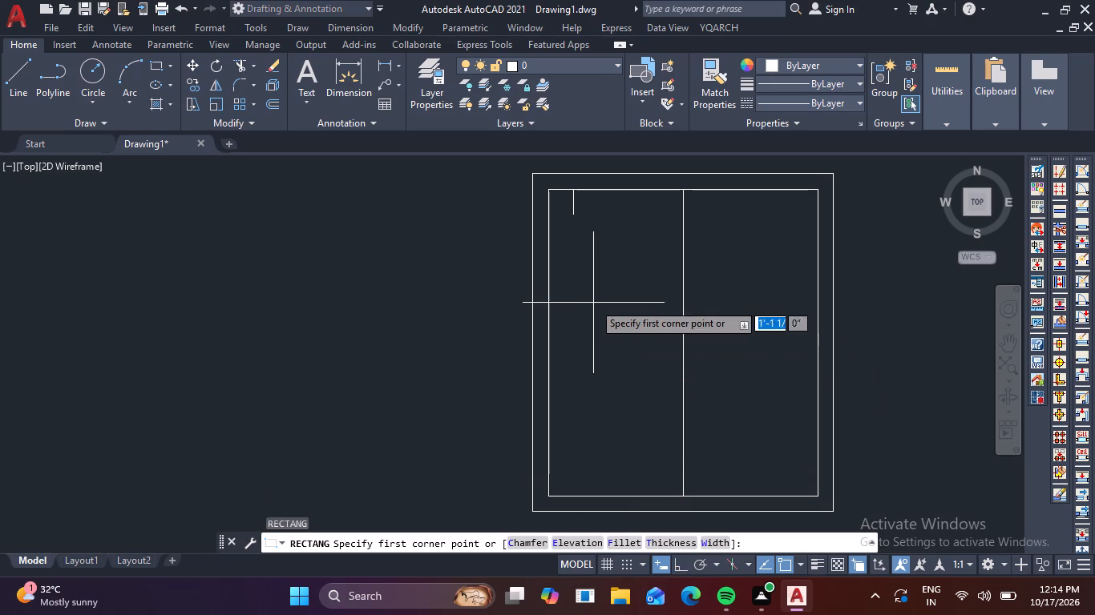
left_click(572, 211)
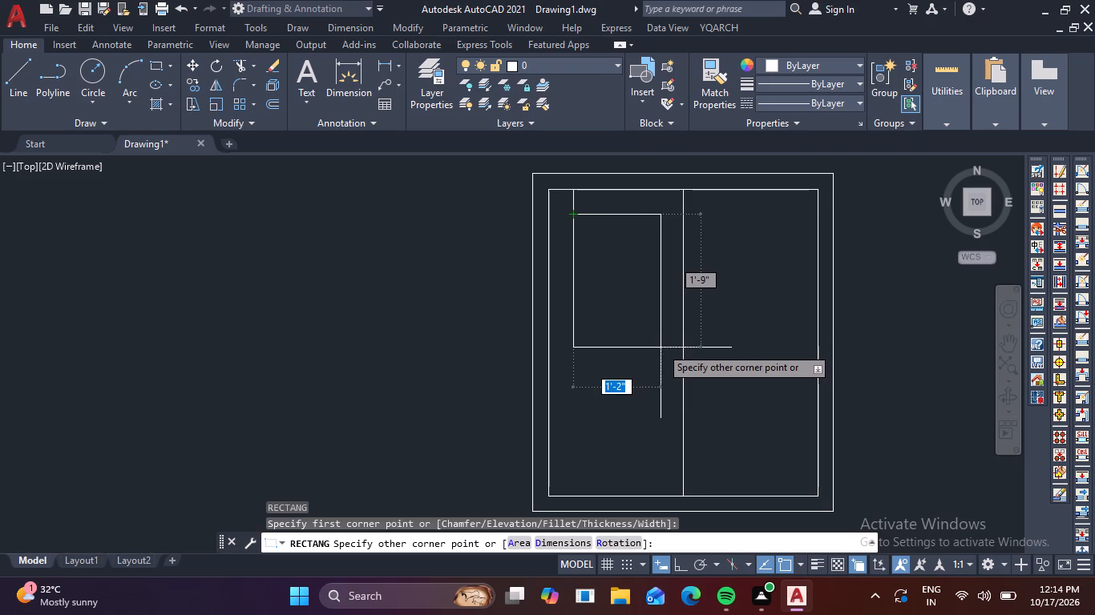
key("1")
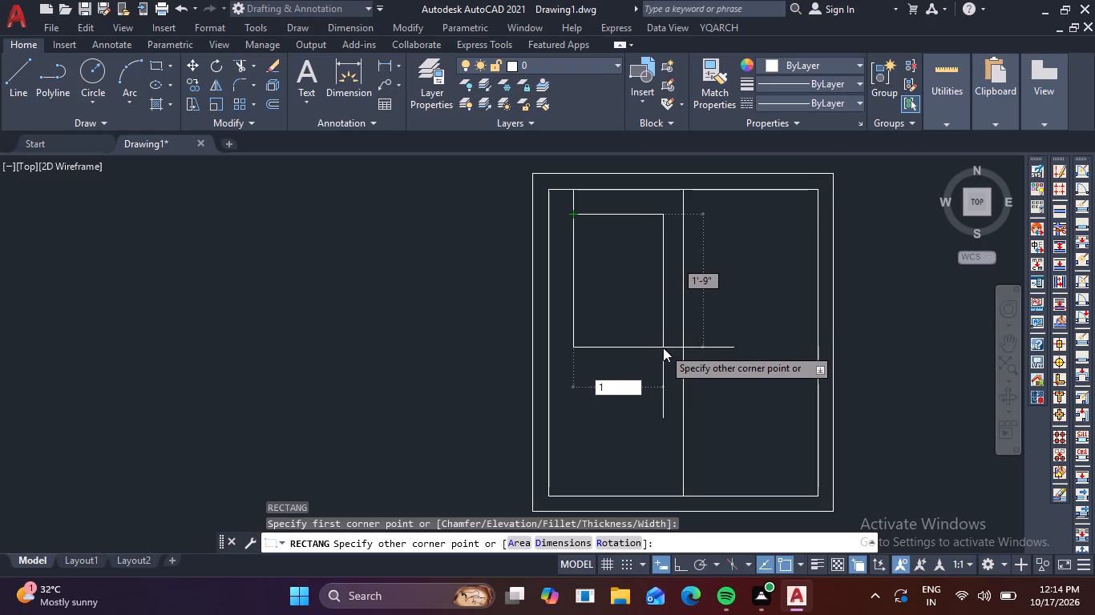
key("apostrophe")
type("1-1")
key("slash")
key("2")
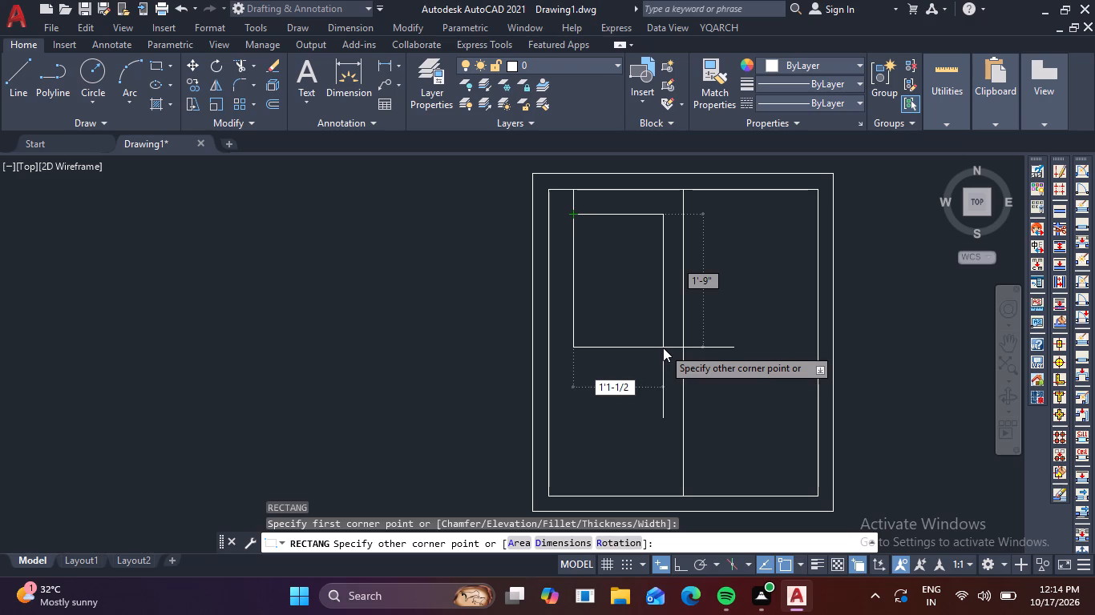
key("Tab")
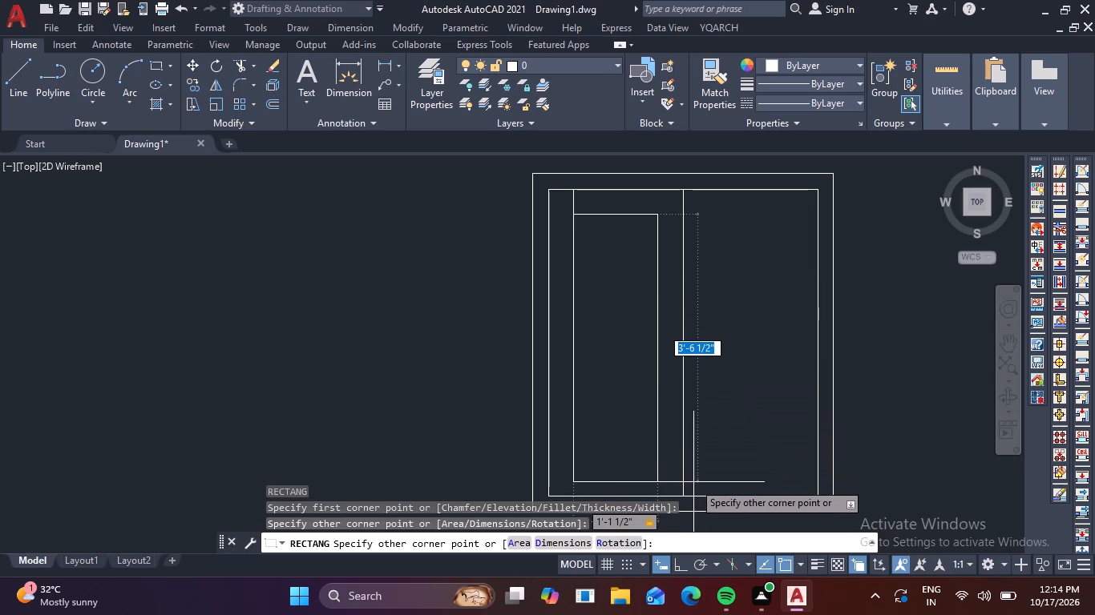
key("3")
key("apostrophe")
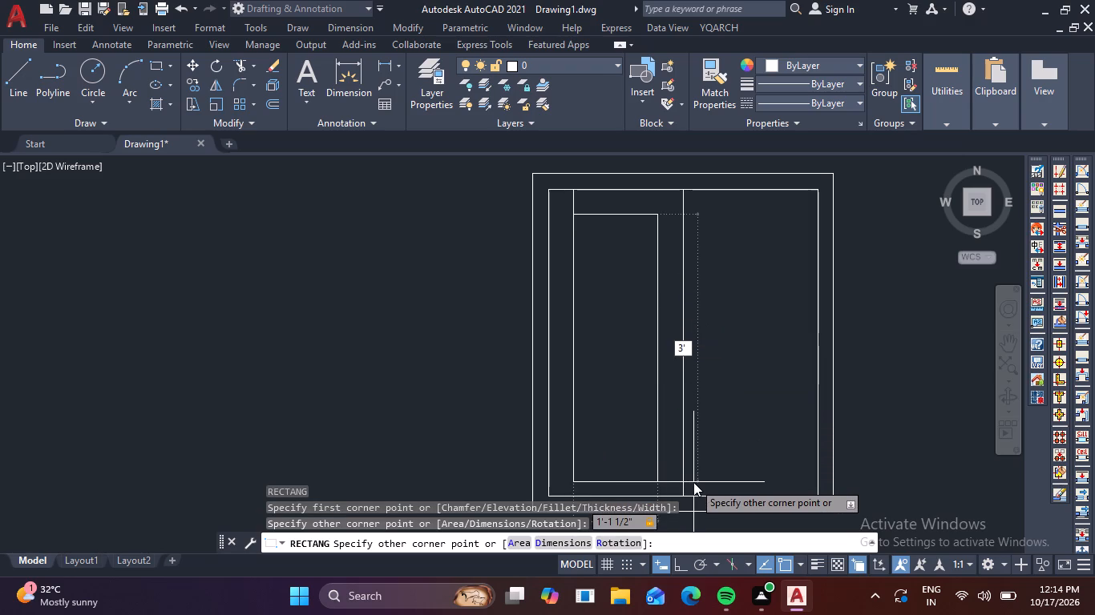
key("5")
key("shift+quotedbl")
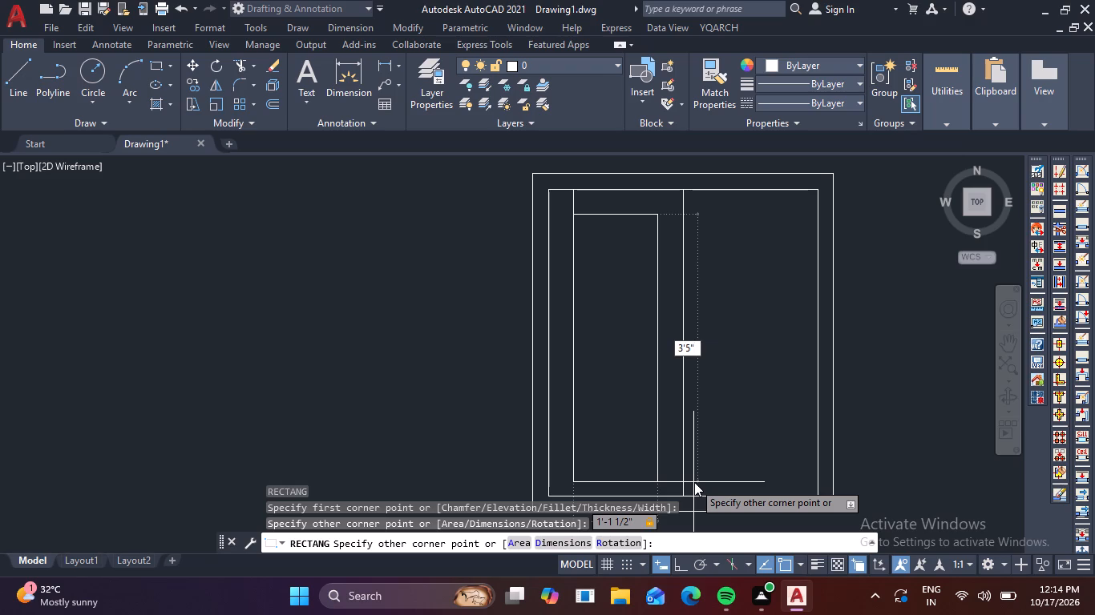
key("Return")
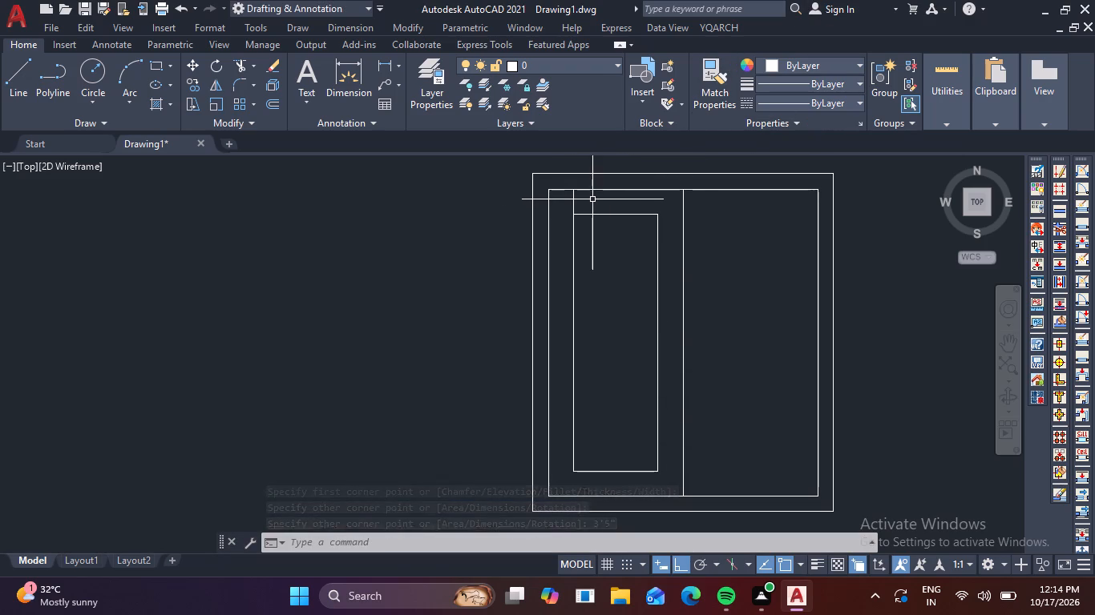
Delete the two 4" helper lines between the inner frame's upper-left corner and the new panel rectangle.
scroll(563, 190, "up", 2)
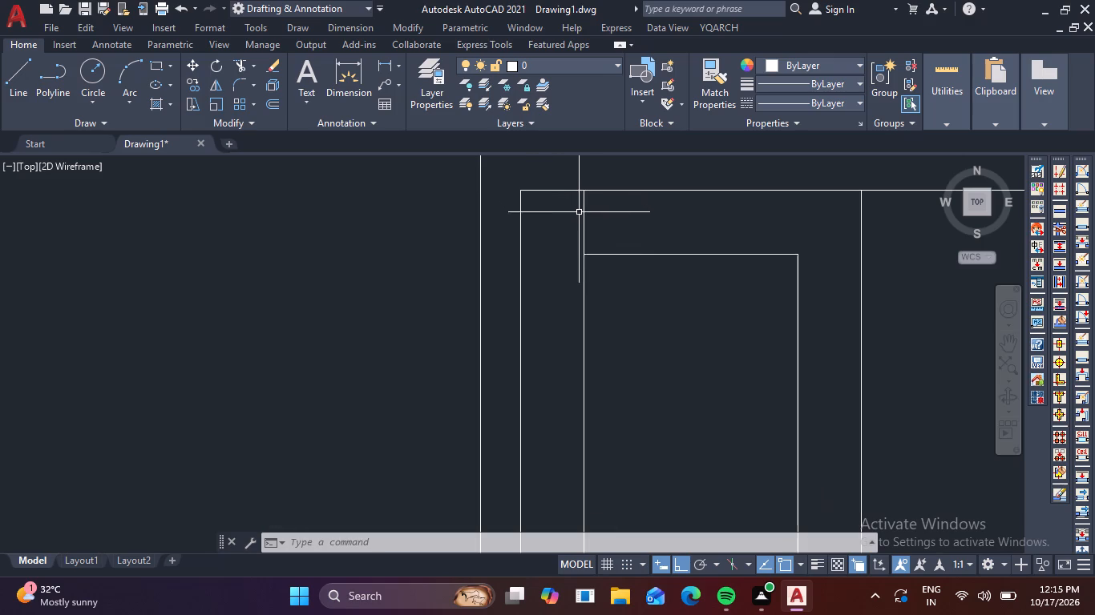
left_click(585, 215)
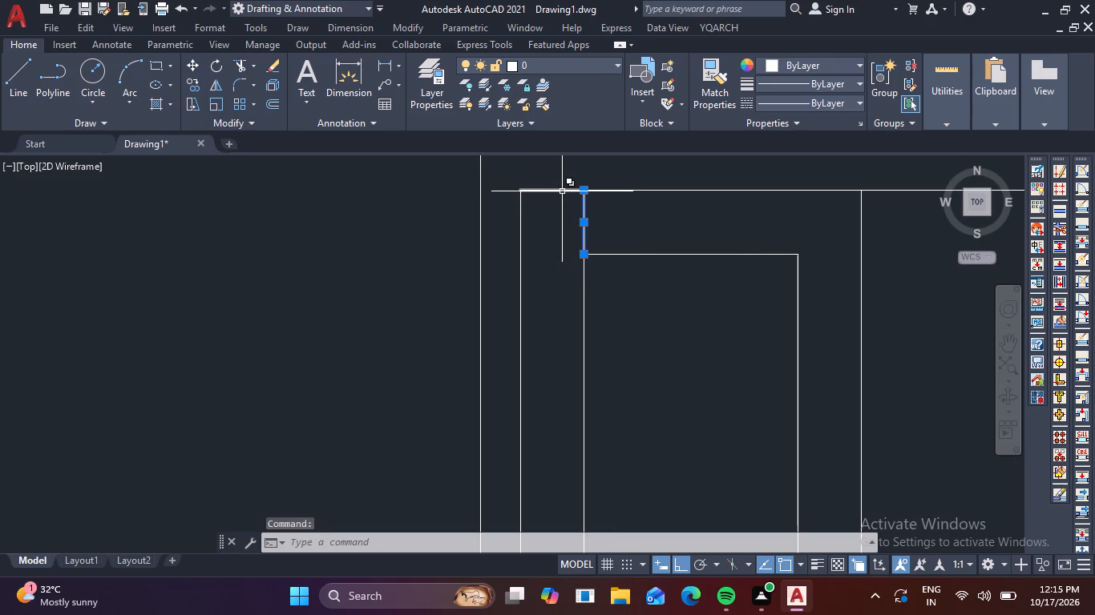
left_click(562, 191)
key("Delete")
key("Delete")
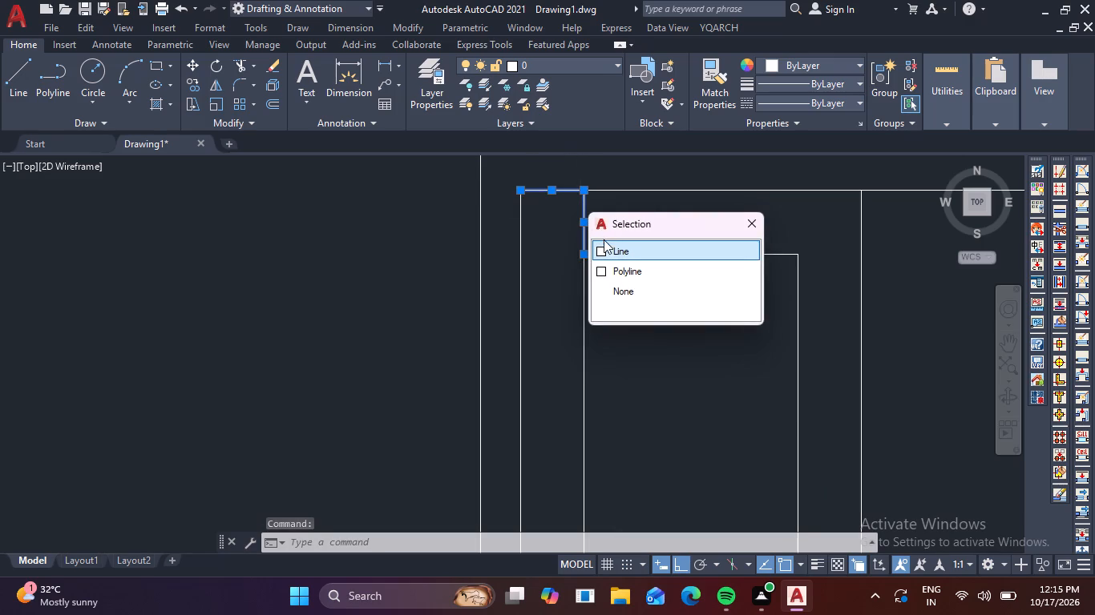
left_click(608, 244)
left_click(602, 255)
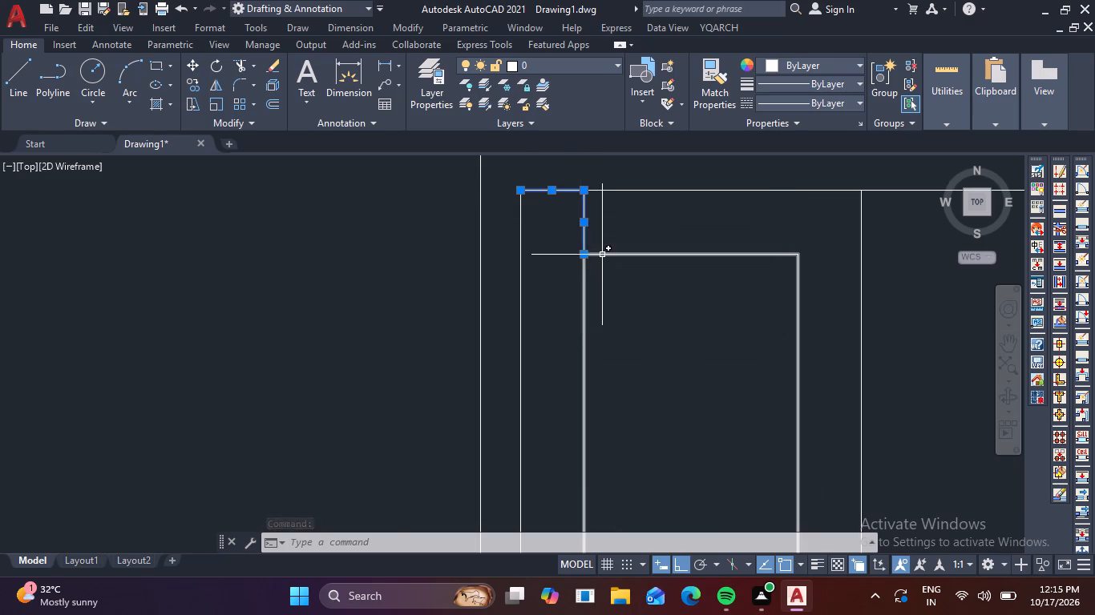
key("Delete")
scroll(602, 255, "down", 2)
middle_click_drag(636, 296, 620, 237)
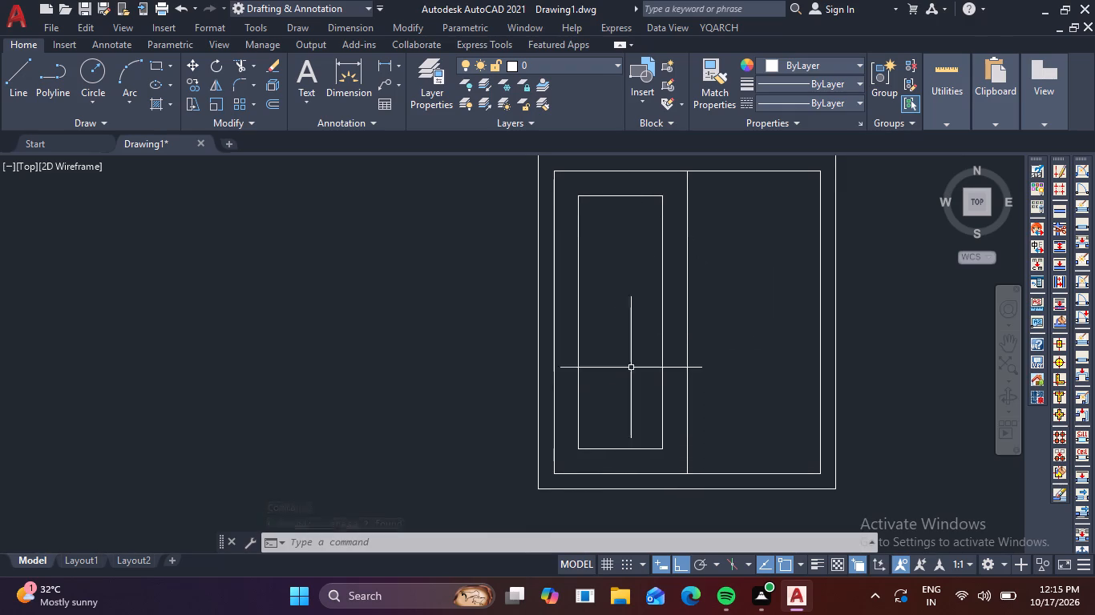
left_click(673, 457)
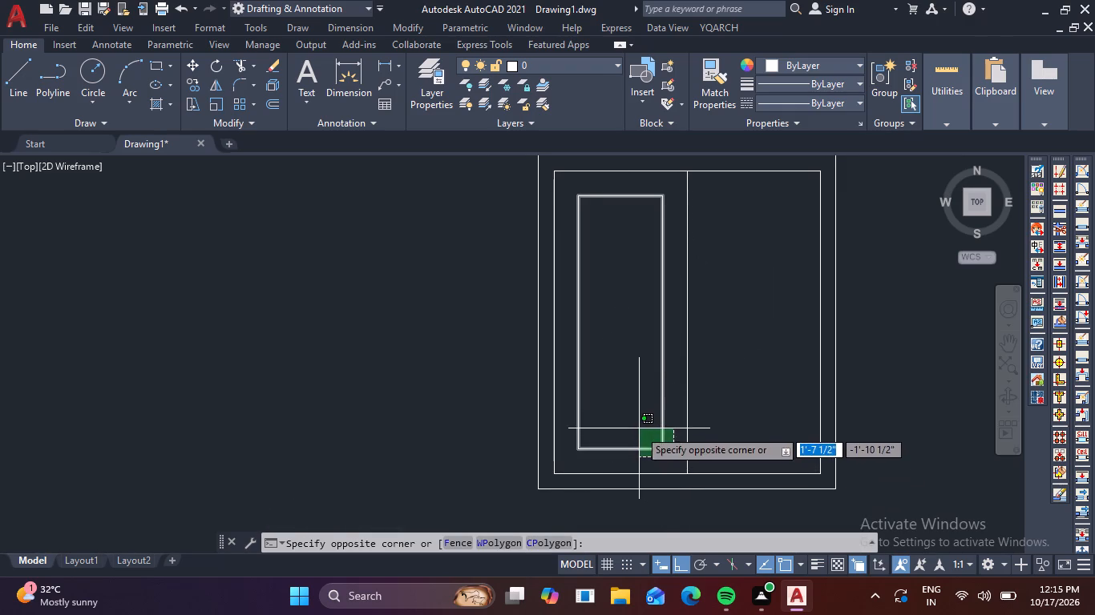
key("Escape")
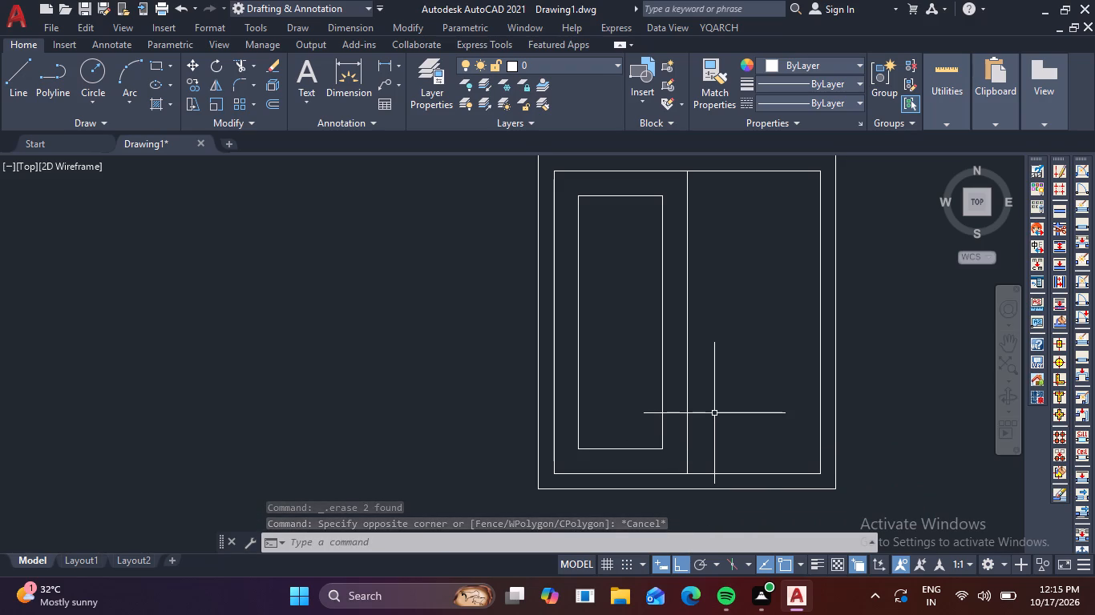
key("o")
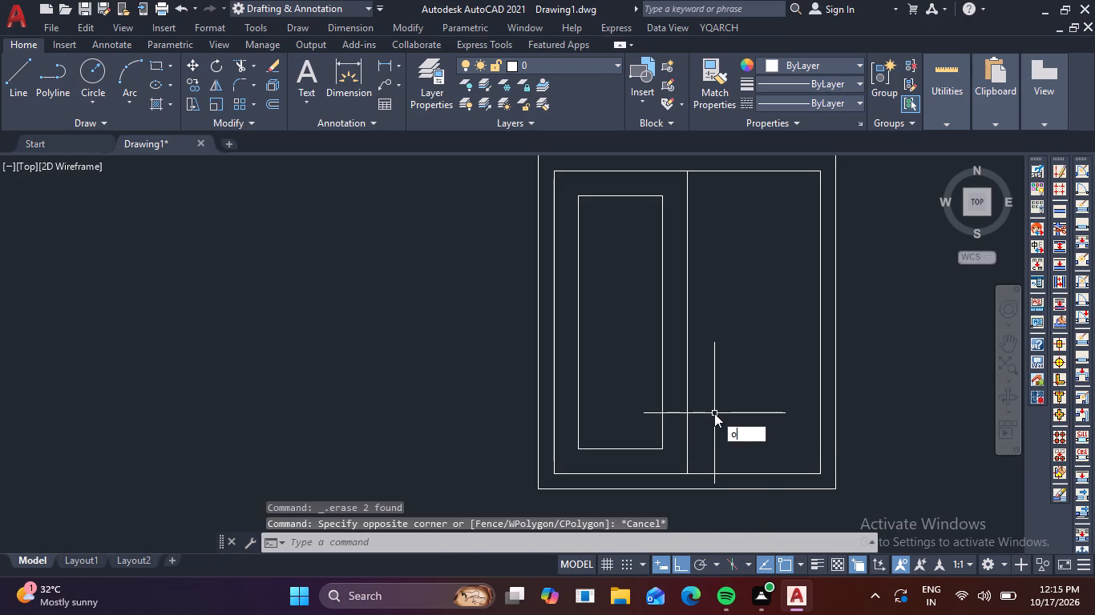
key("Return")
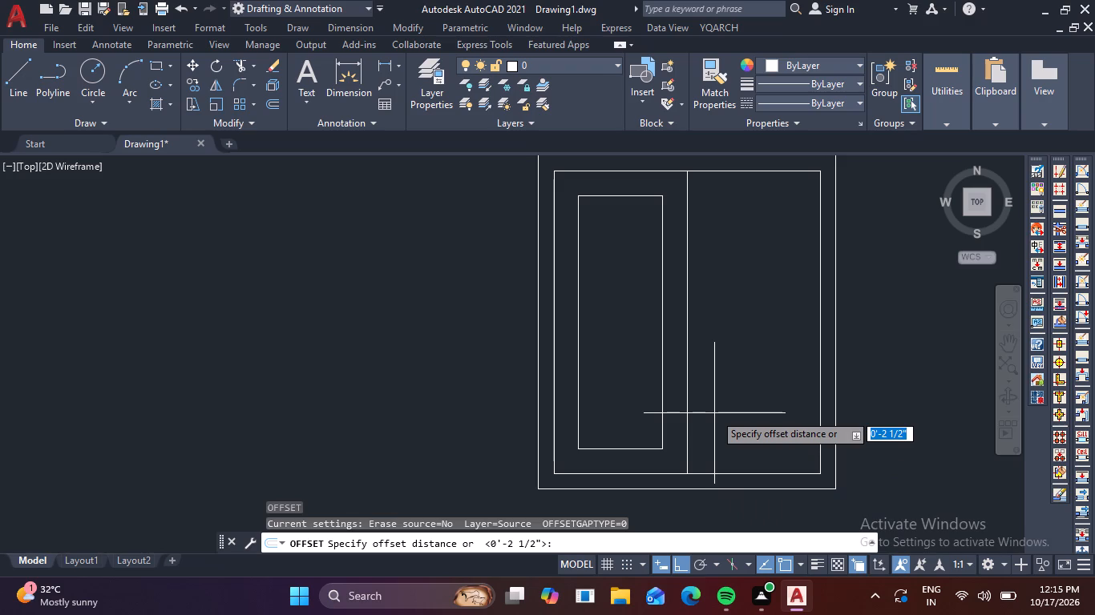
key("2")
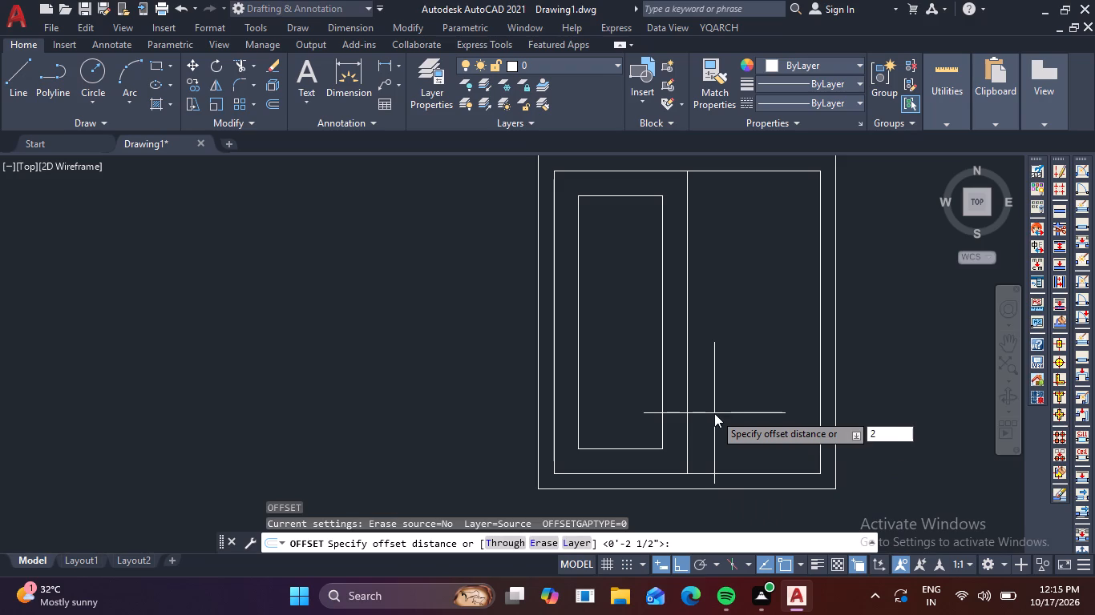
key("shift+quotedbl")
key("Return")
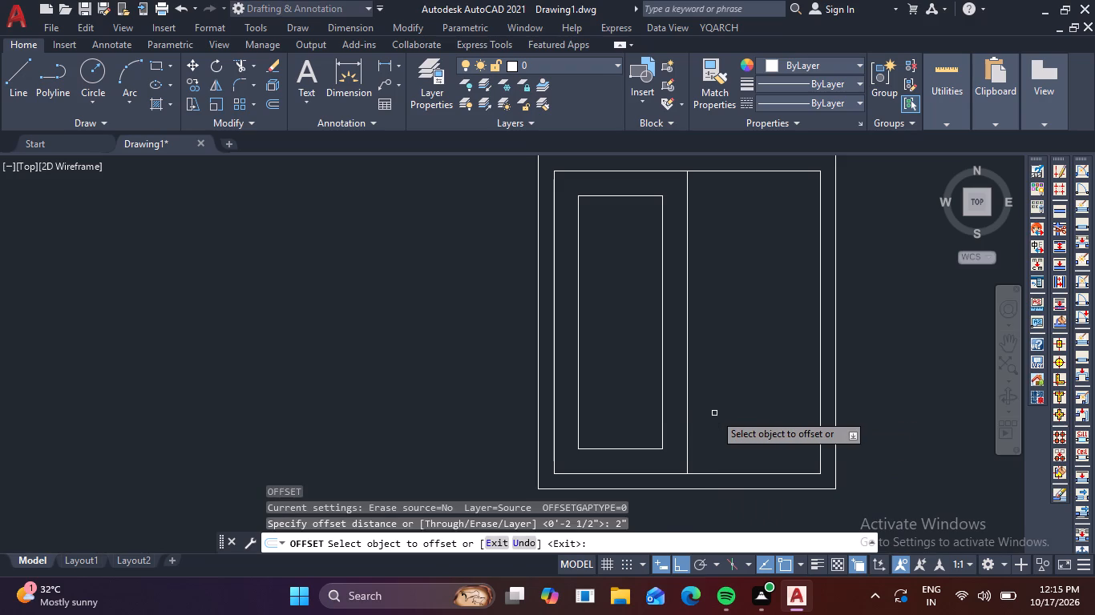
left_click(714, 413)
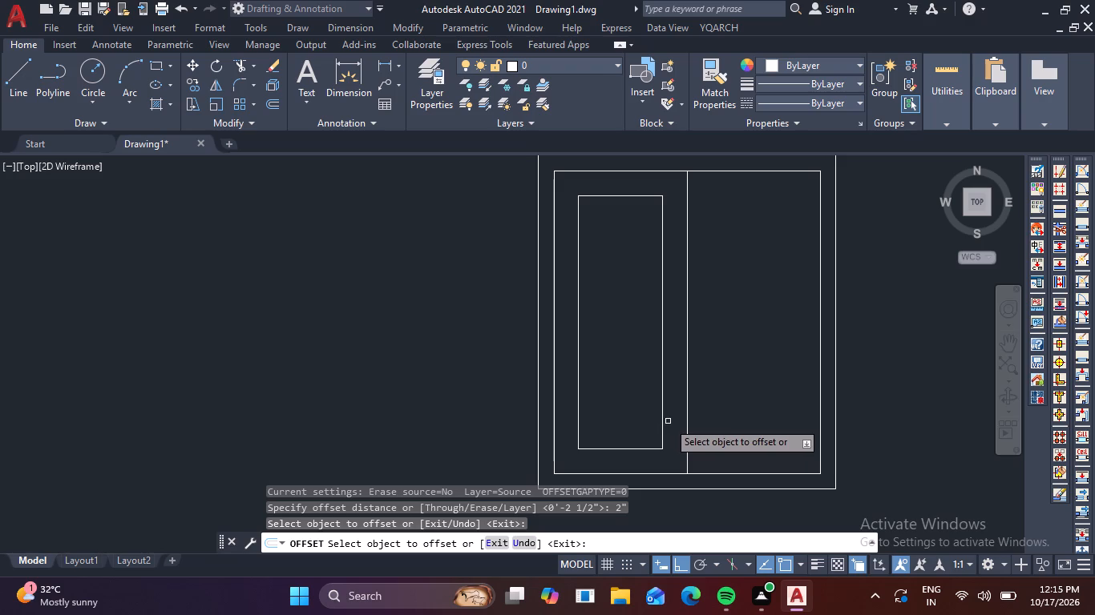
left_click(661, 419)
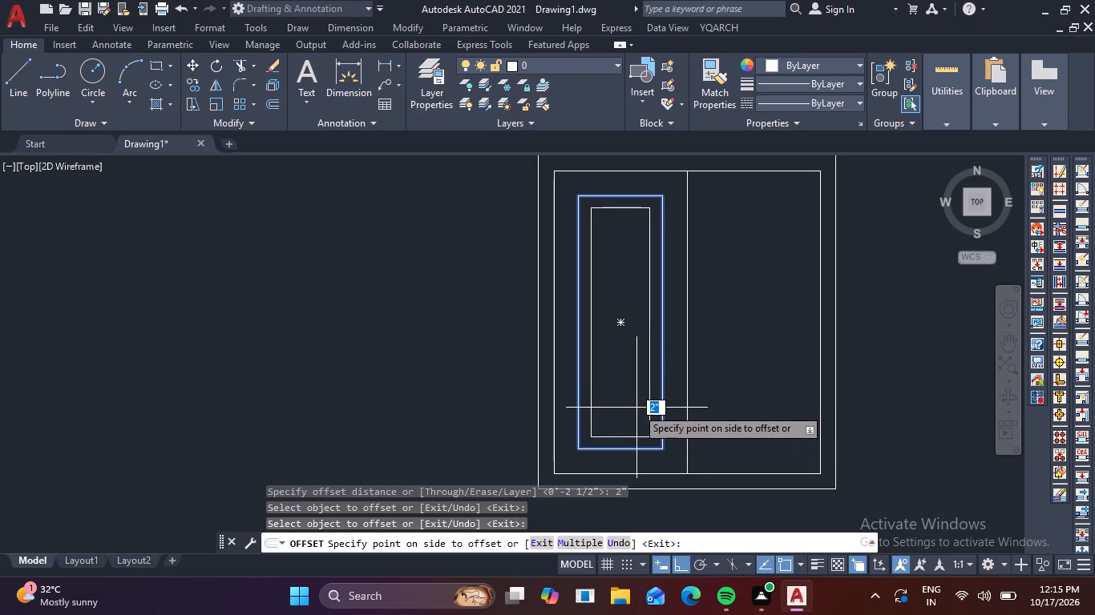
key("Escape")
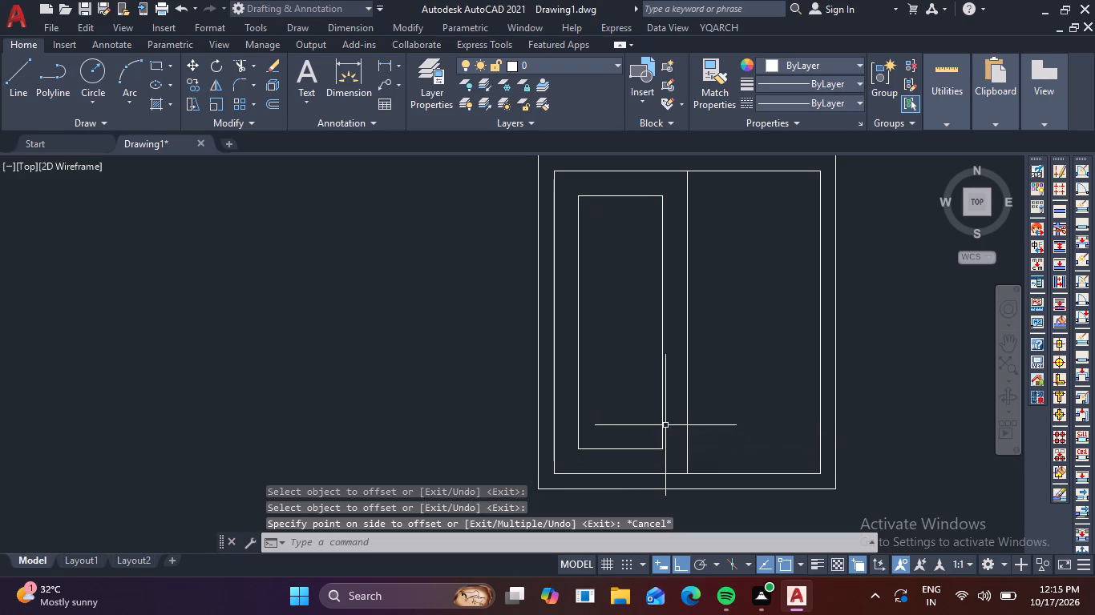
Offset the left panel rectangle 1" inward.
key("o")
key("Return")
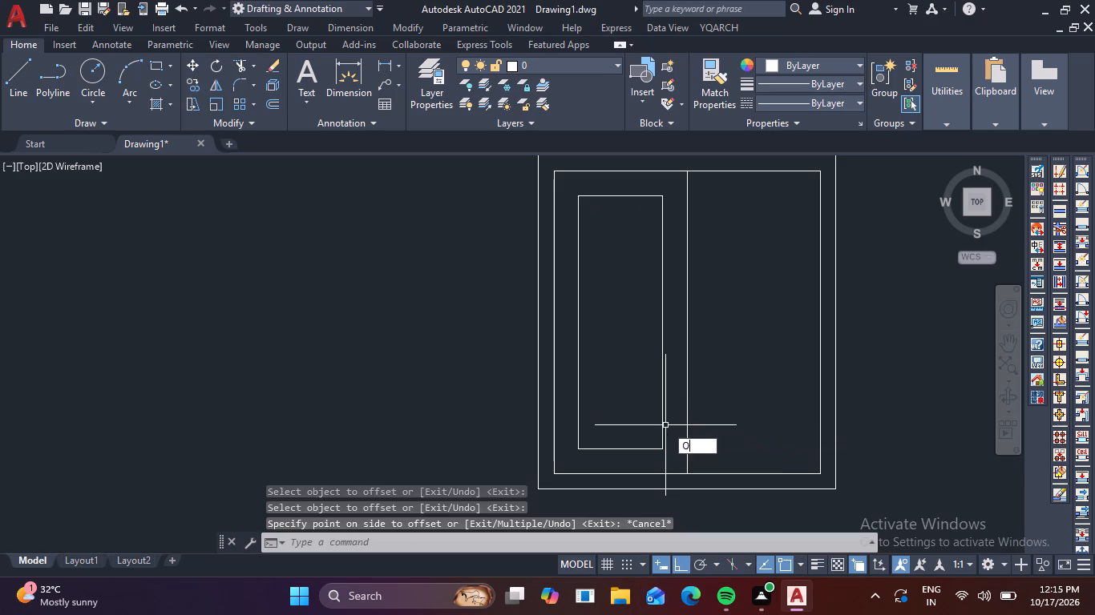
key("1")
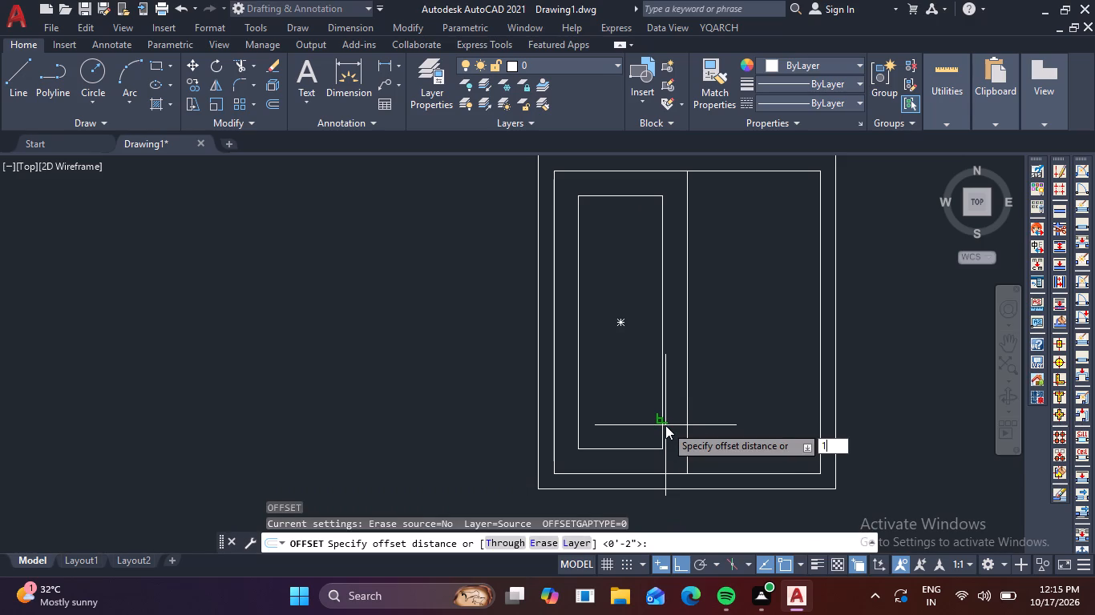
key("shift+quotedbl")
key("Return")
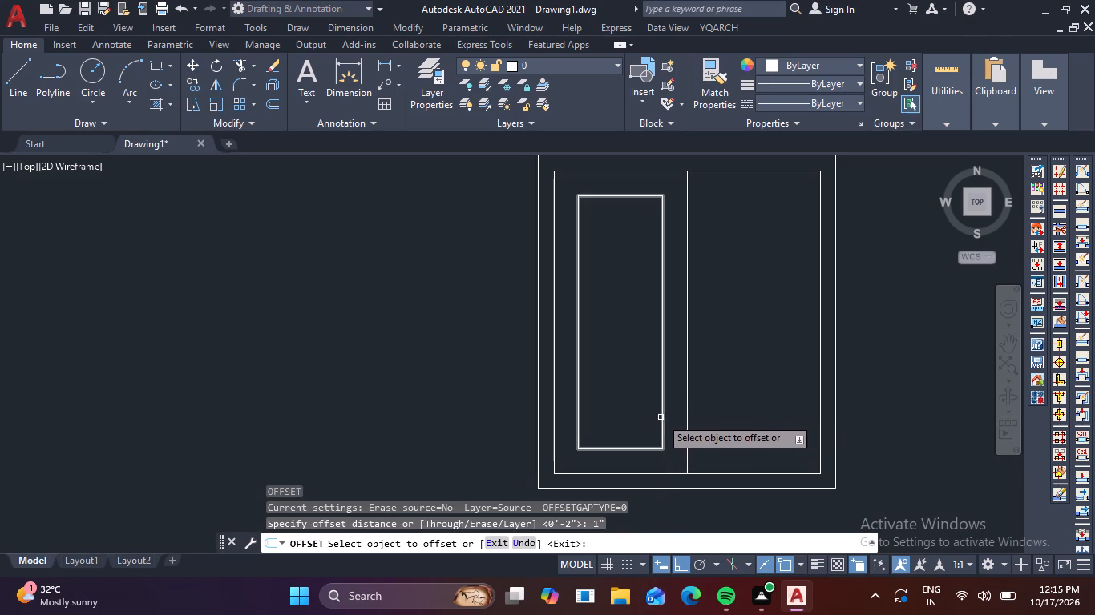
left_click(661, 417)
left_click(619, 408)
scroll(636, 398, "down", 4)
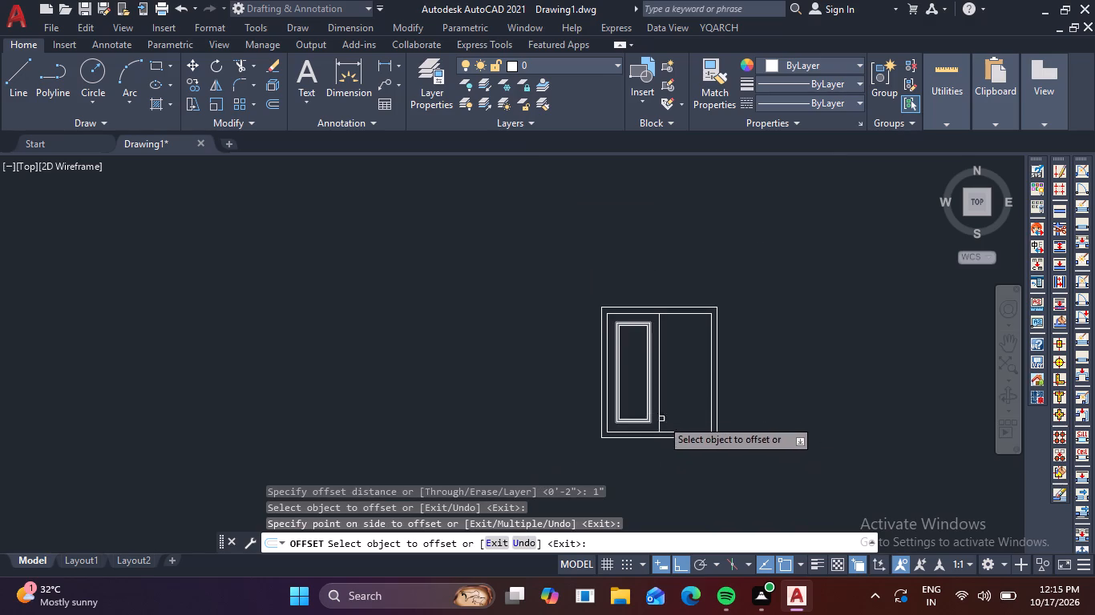
scroll(641, 416, "up", 3)
scroll(640, 421, "down", 1)
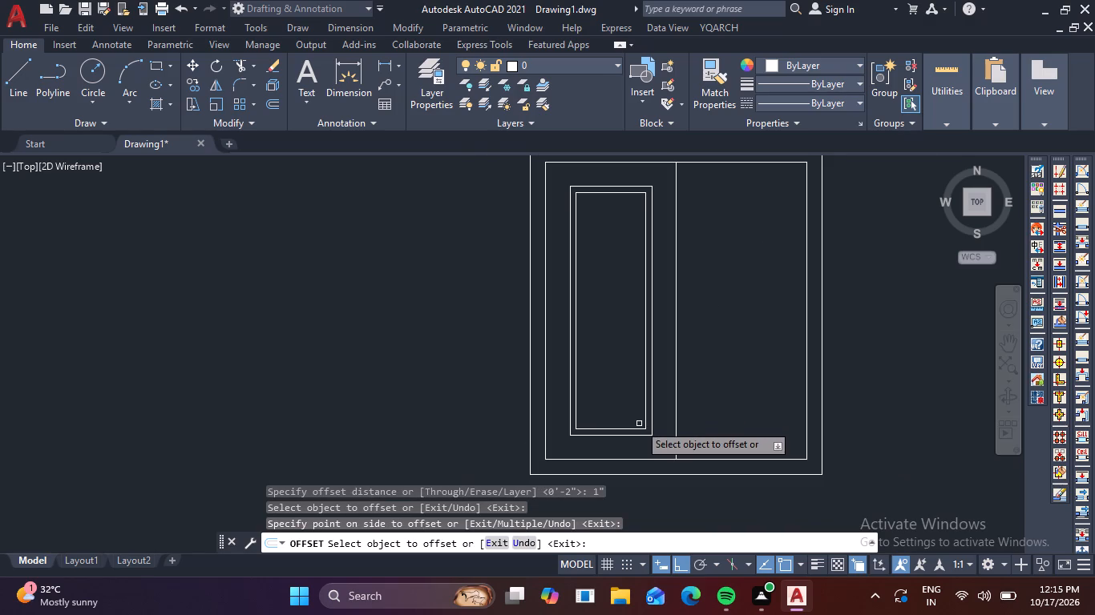
key("Escape")
Mirror both left panel rectangles about the vertical centre line into the right half, keeping the originals.
scroll(637, 413, "down", 2)
scroll(644, 423, "up", 3)
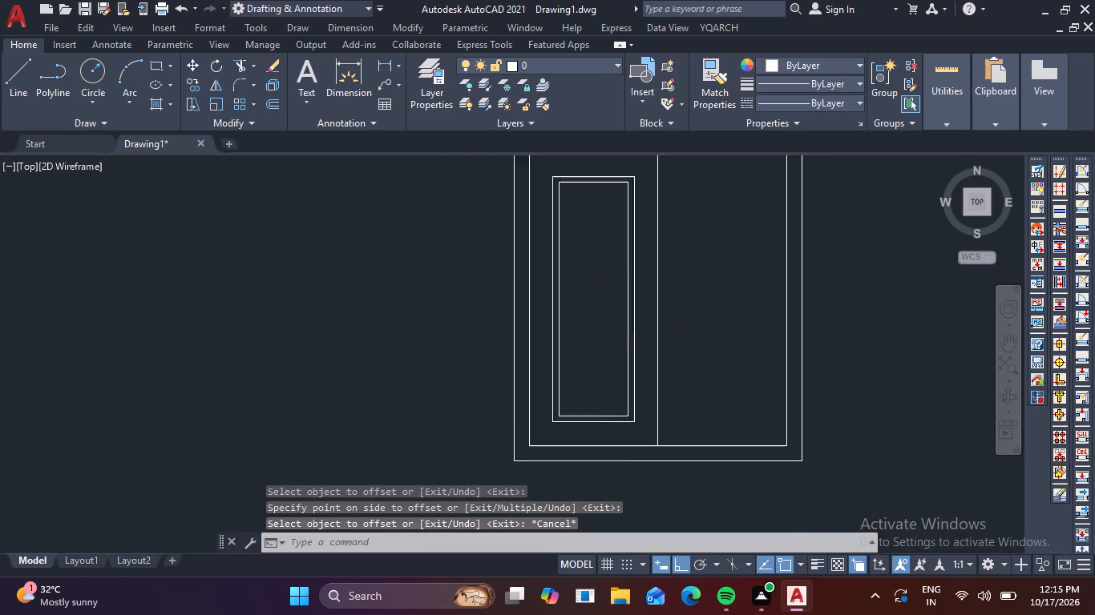
left_click(643, 444)
left_click(511, 340)
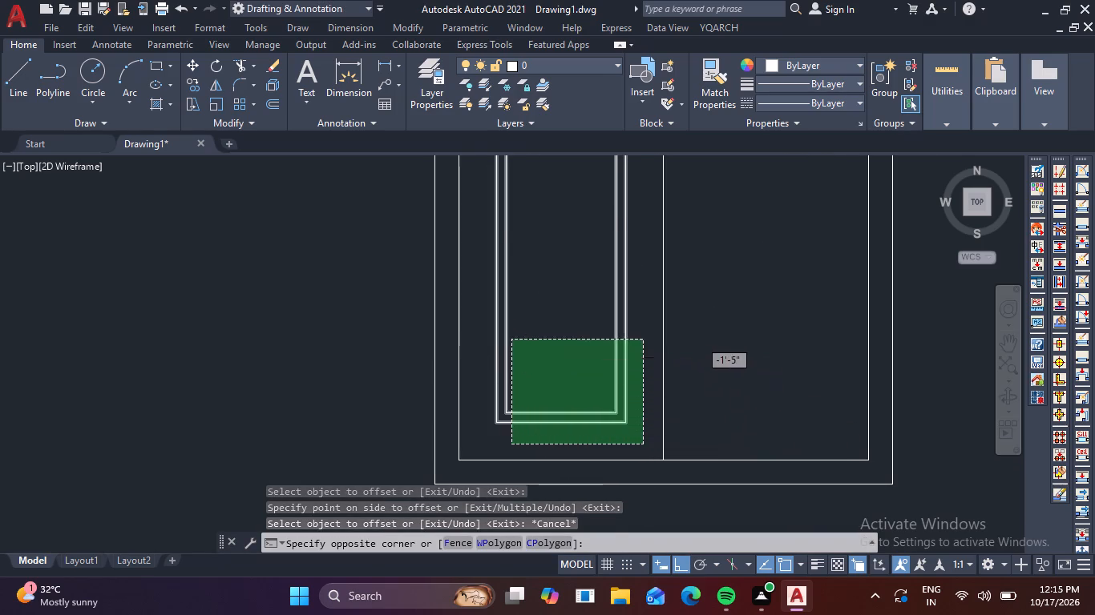
scroll(527, 364, "down", 2)
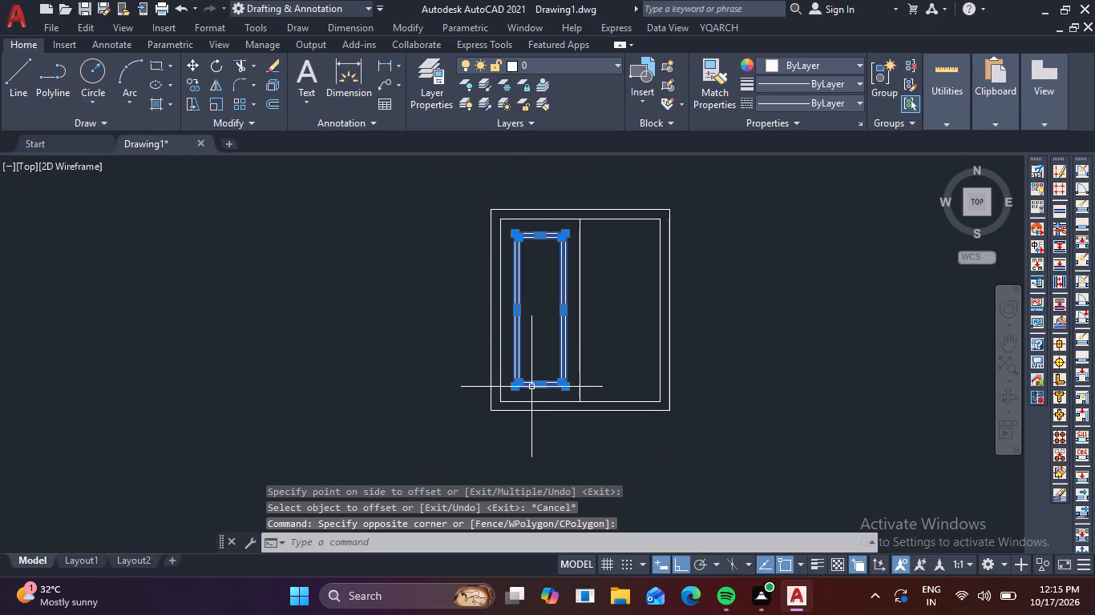
type("mi")
key("space")
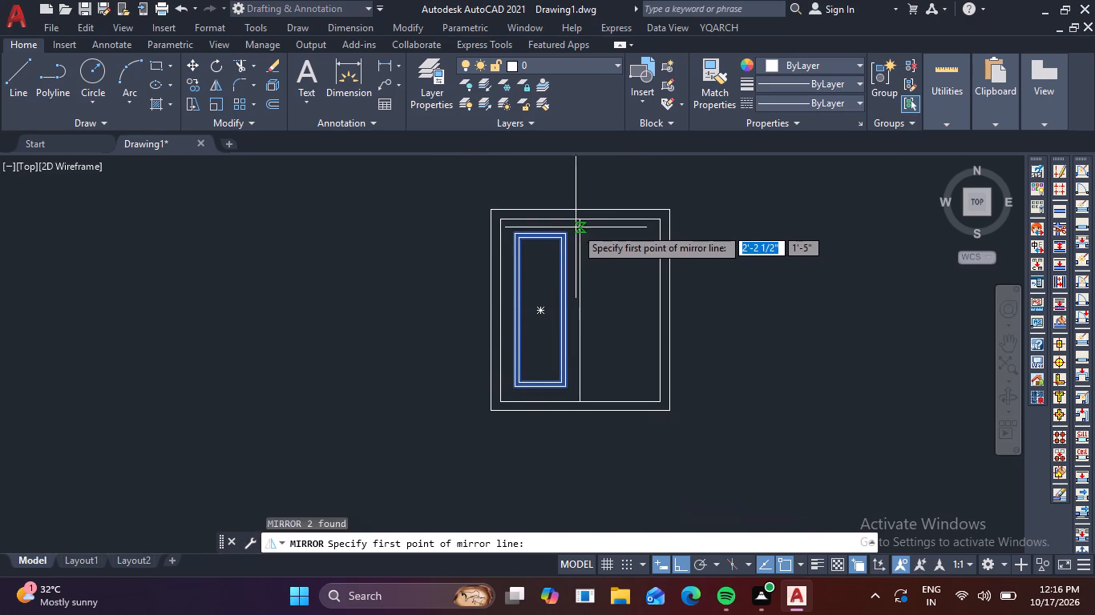
left_click(580, 223)
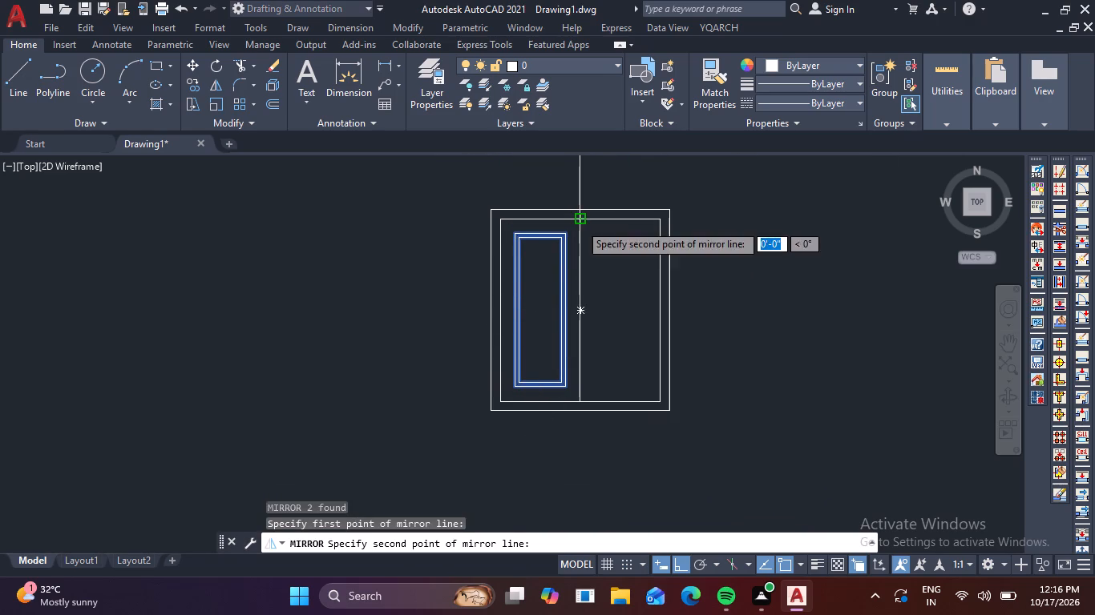
left_click(583, 402)
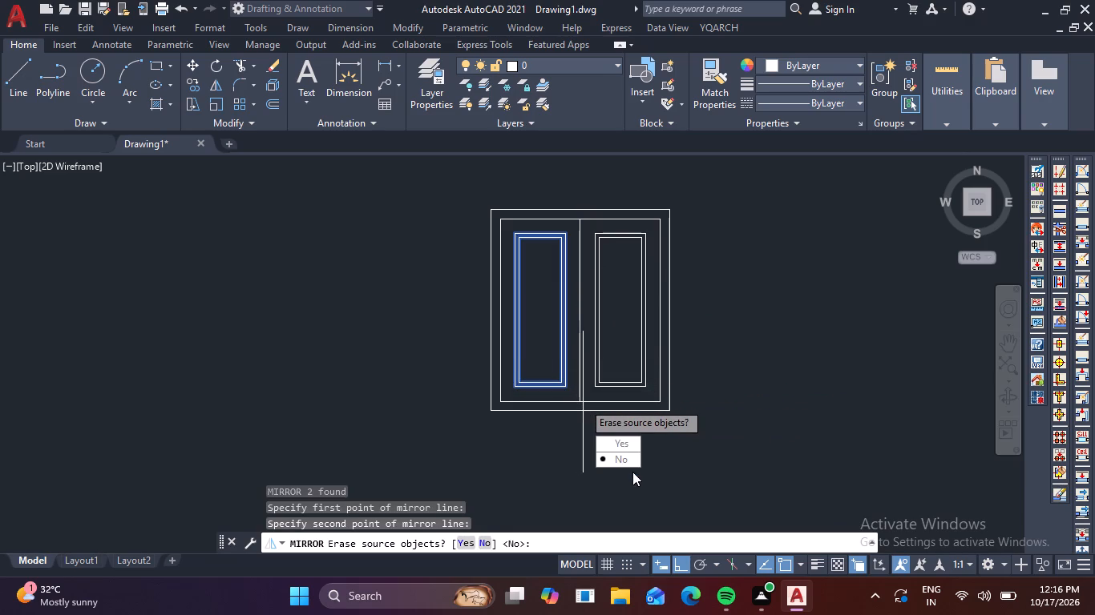
key("space")
Draw a 2'6" vertical line straight down from the outer frame's lower-left corner.
scroll(589, 336, "down", 1)
scroll(581, 326, "up", 4)
scroll(568, 307, "down", 1)
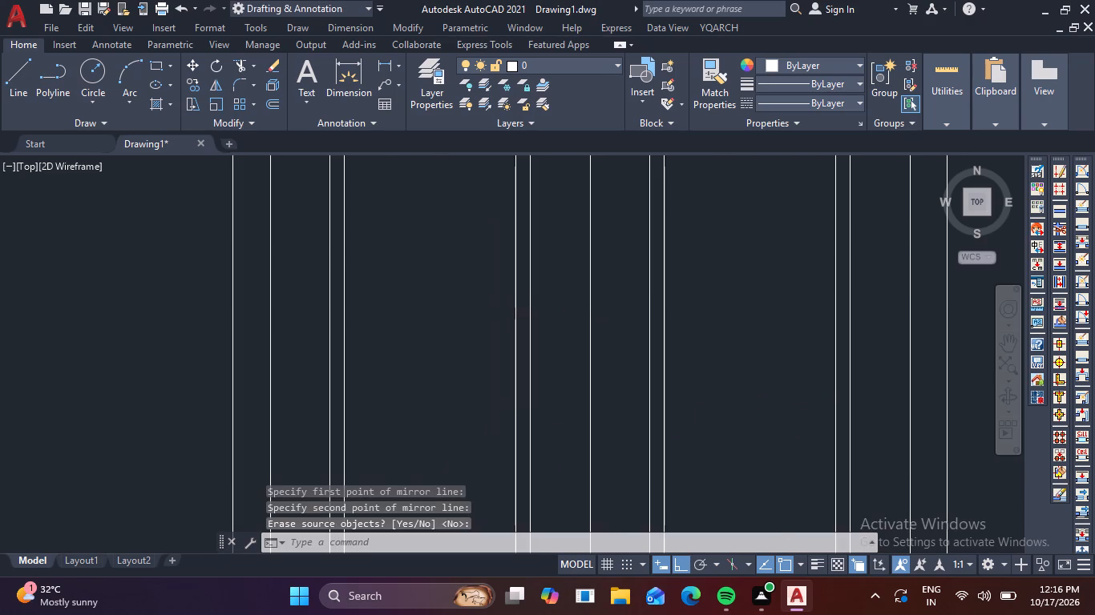
scroll(568, 307, "down", 1)
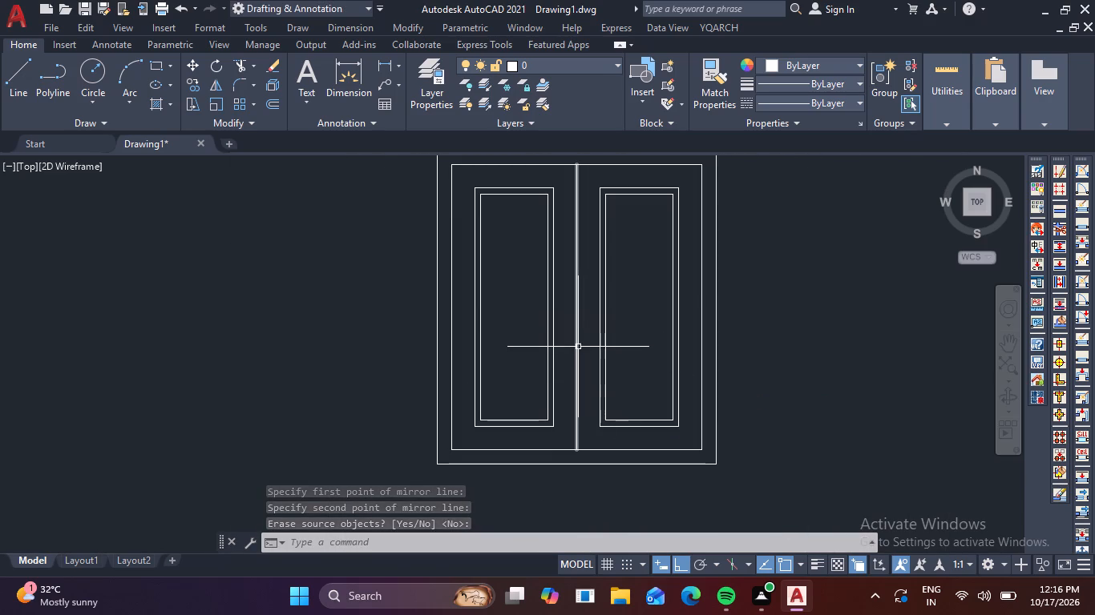
scroll(505, 293, "down", 2)
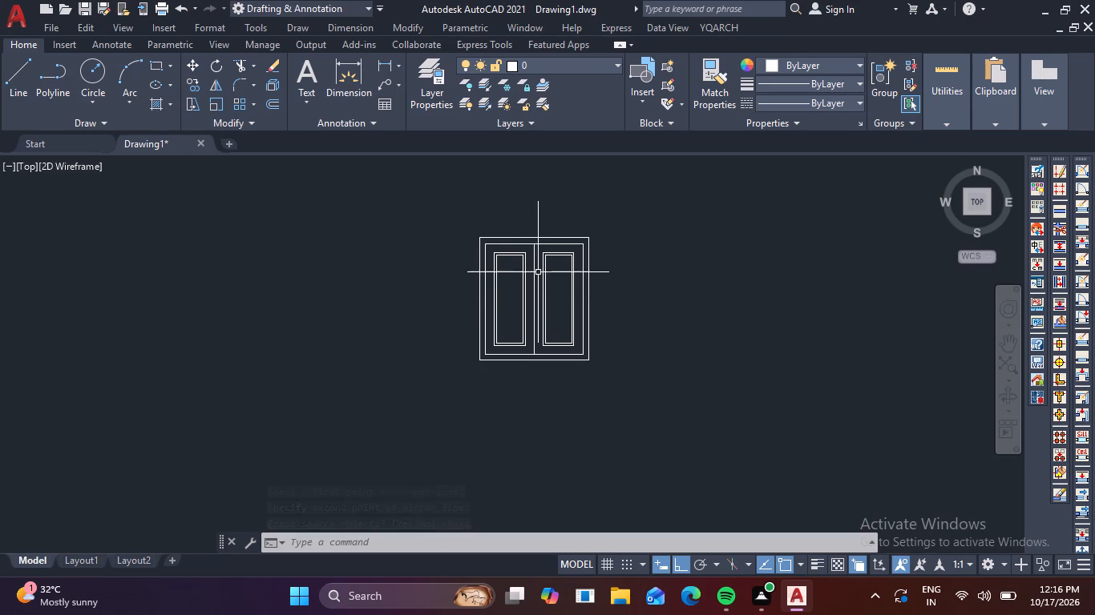
scroll(540, 271, "up", 2)
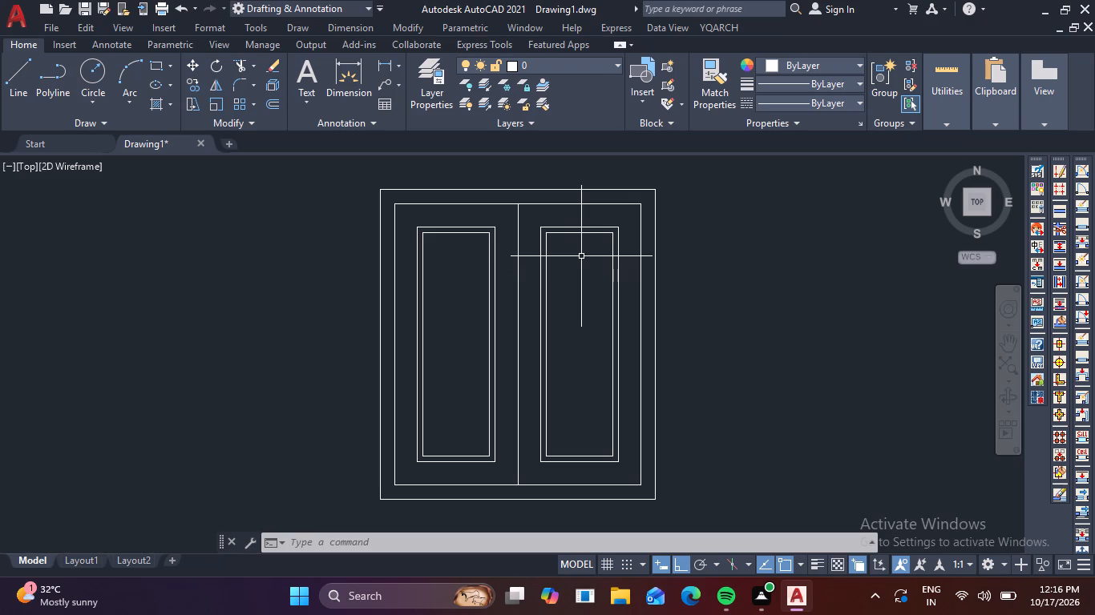
type("l")
key("space")
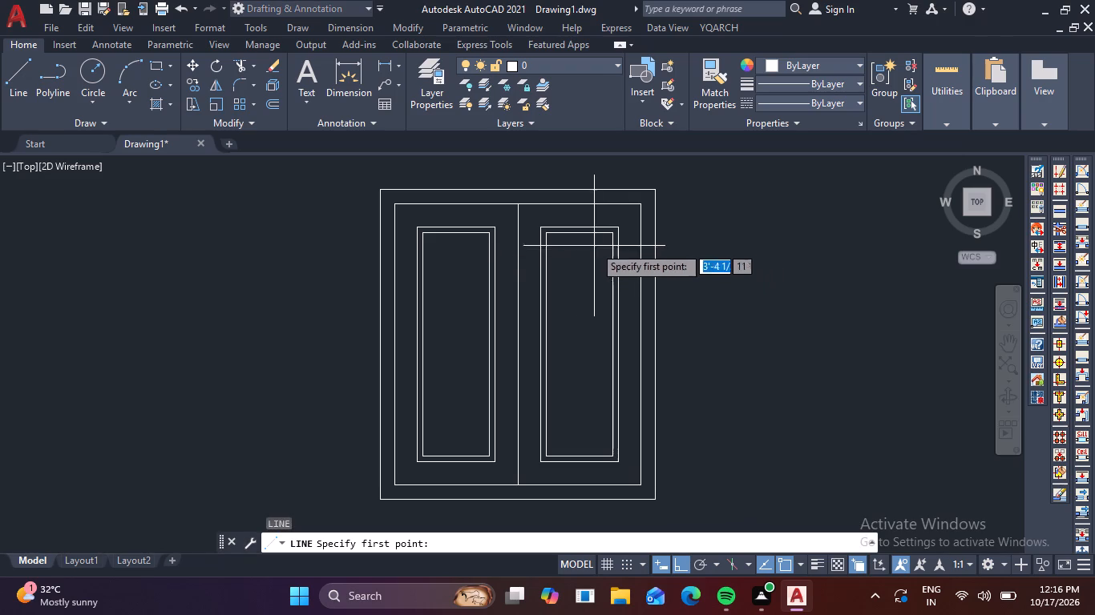
middle_click_drag(580, 377, 507, 173)
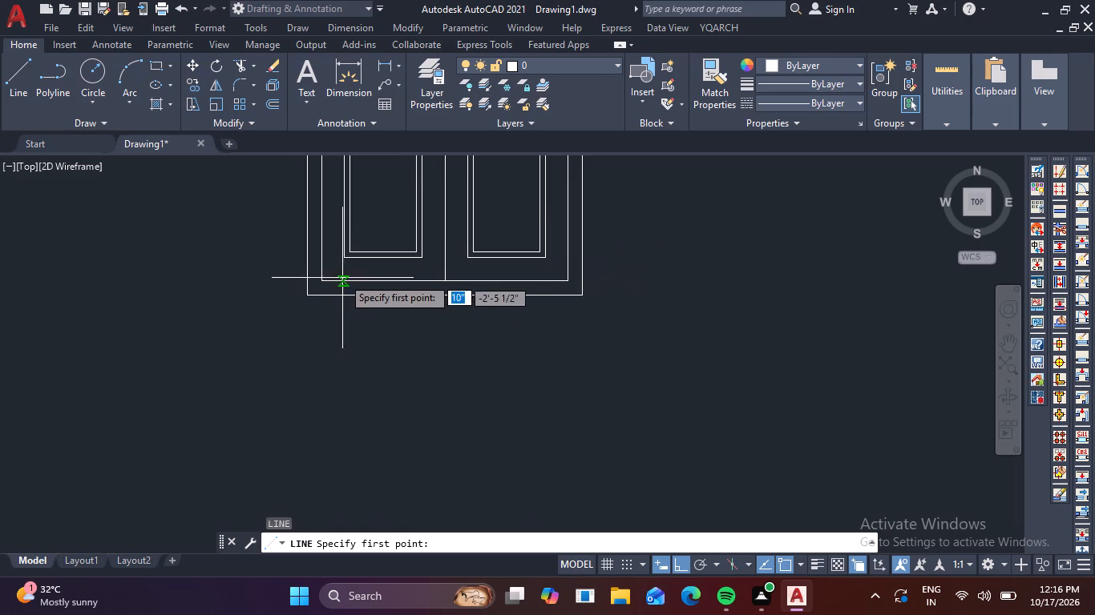
left_click(308, 295)
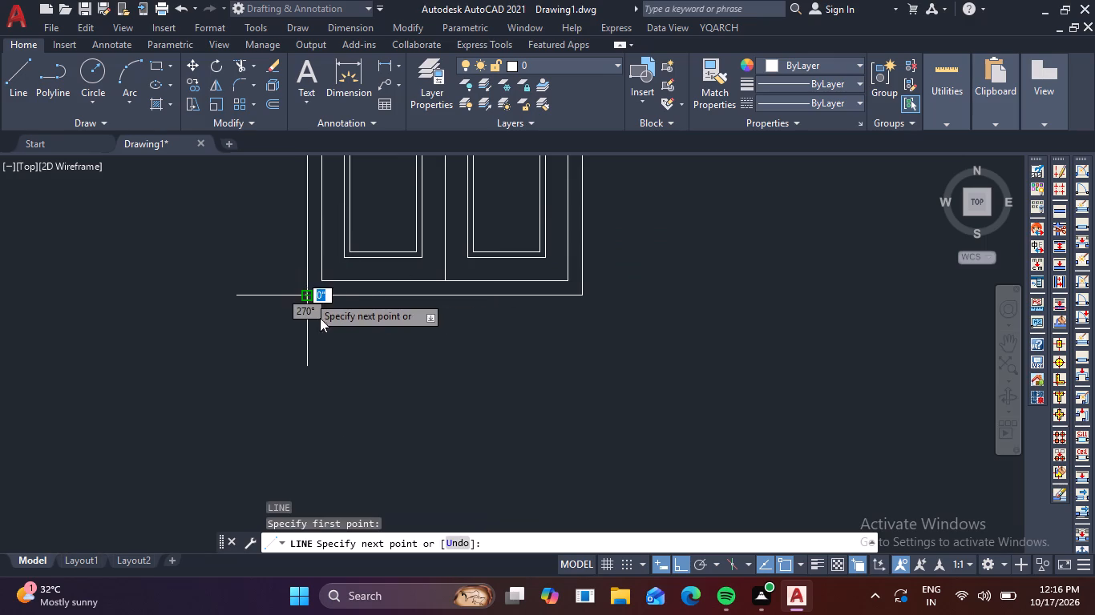
middle_click_drag(305, 502, 306, 417)
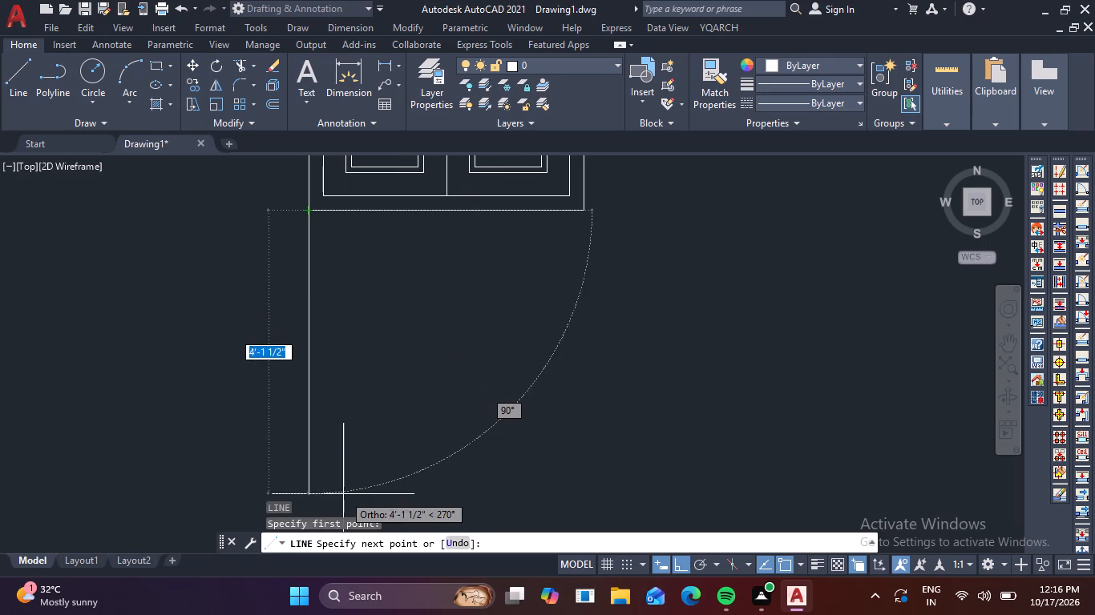
key("2")
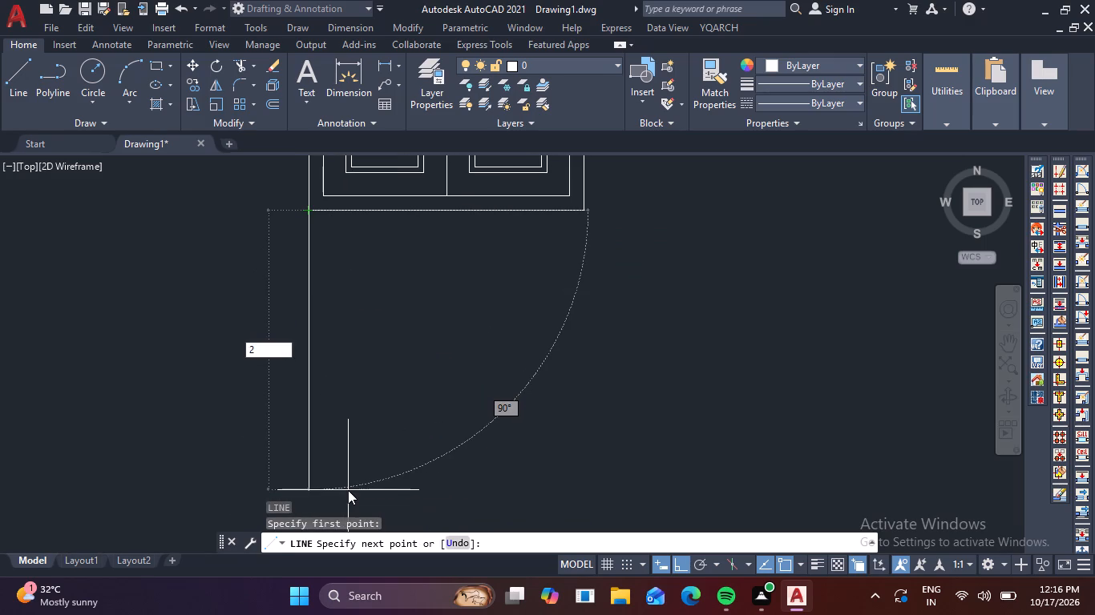
key("apostrophe")
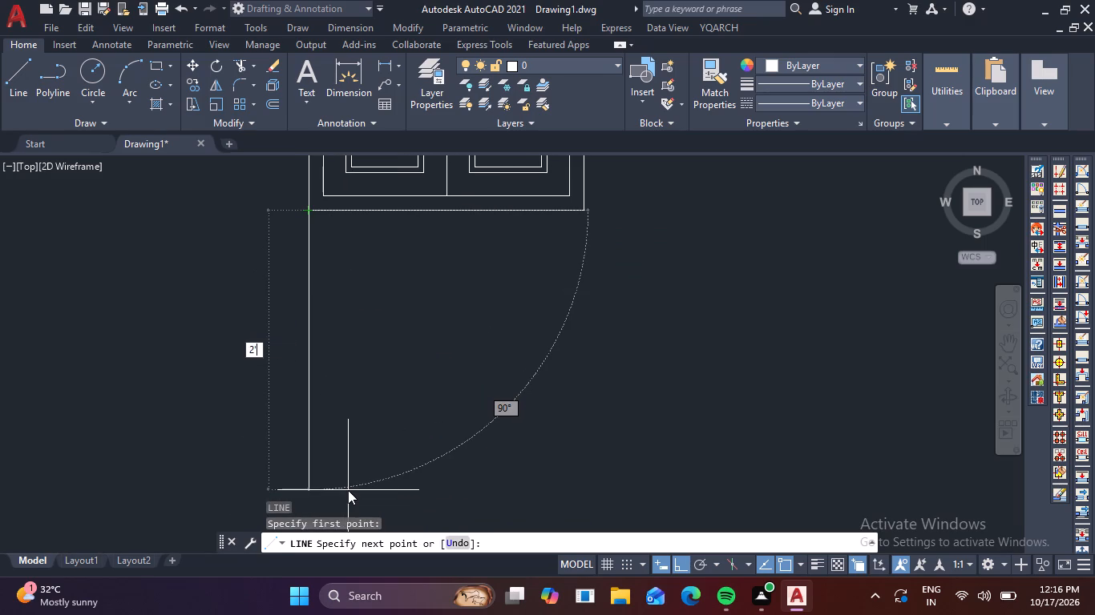
type("6\"")
key("Return")
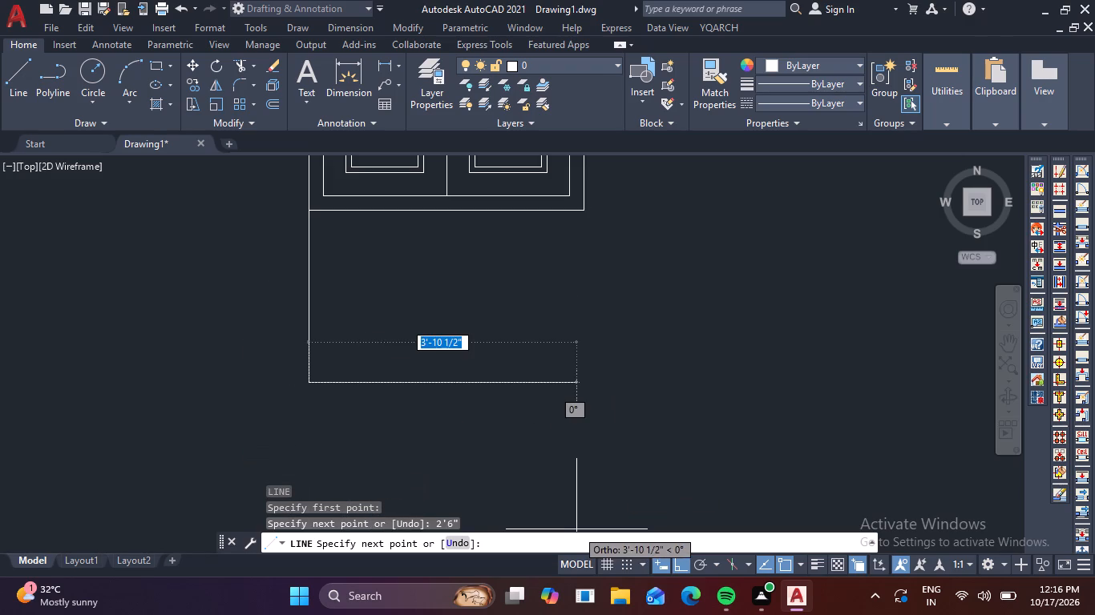
key("Escape")
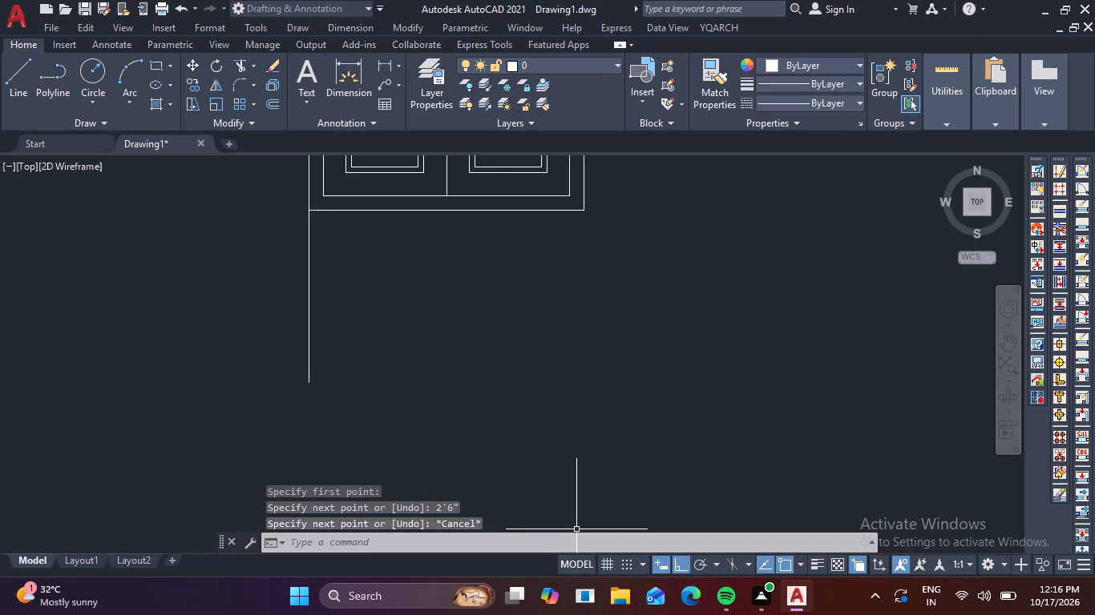
Draw a horizontal base line about 5'-11 1/2" long through the vertical line's lower end, ending below the outer frame's right edge.
type("l")
key("space")
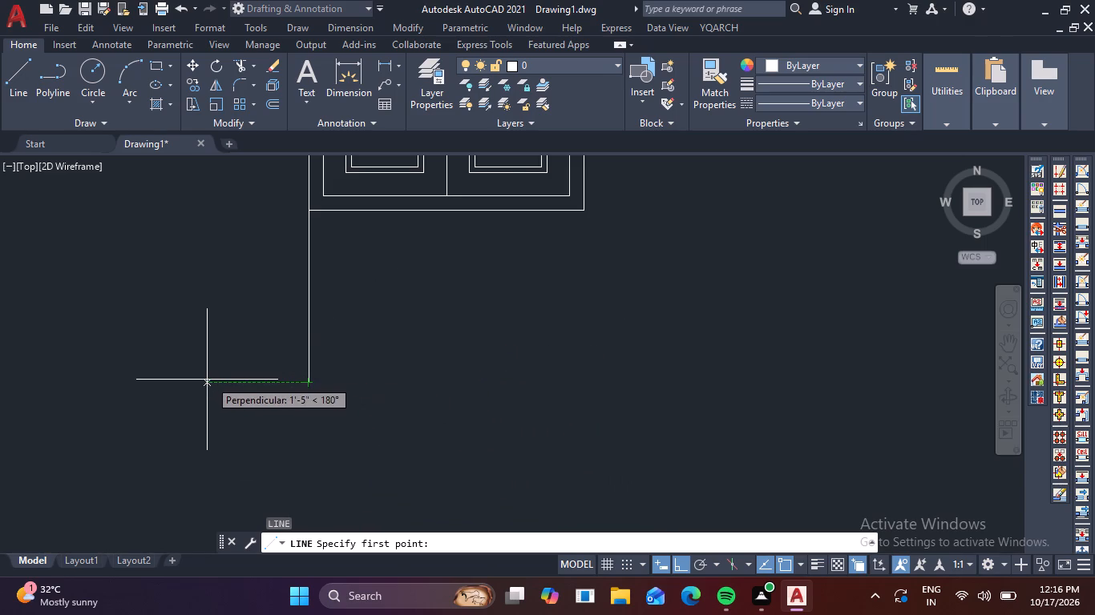
left_click(172, 383)
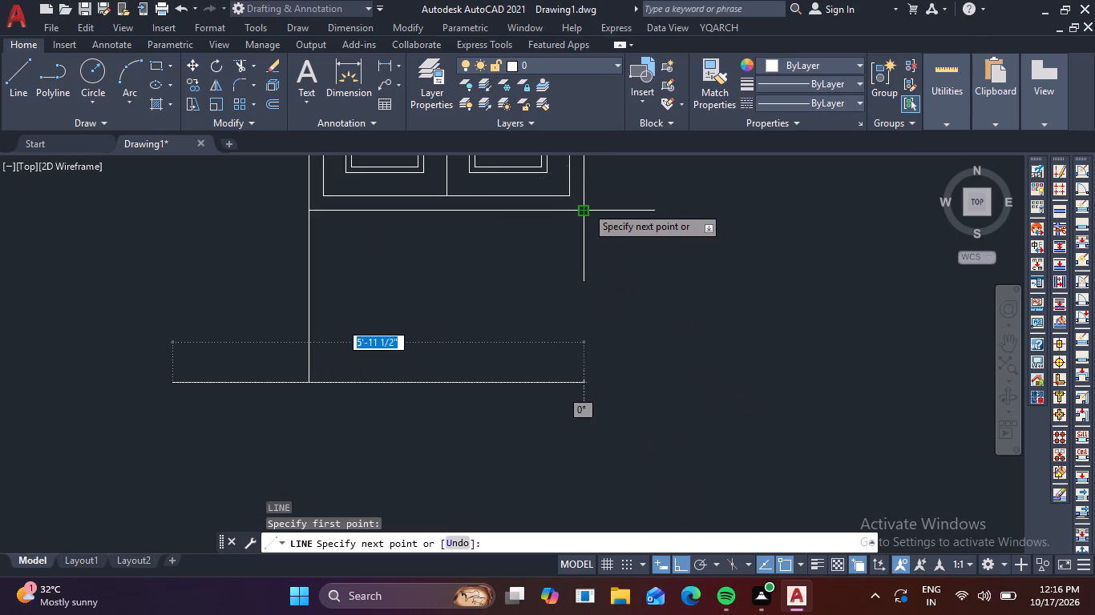
left_click(585, 384)
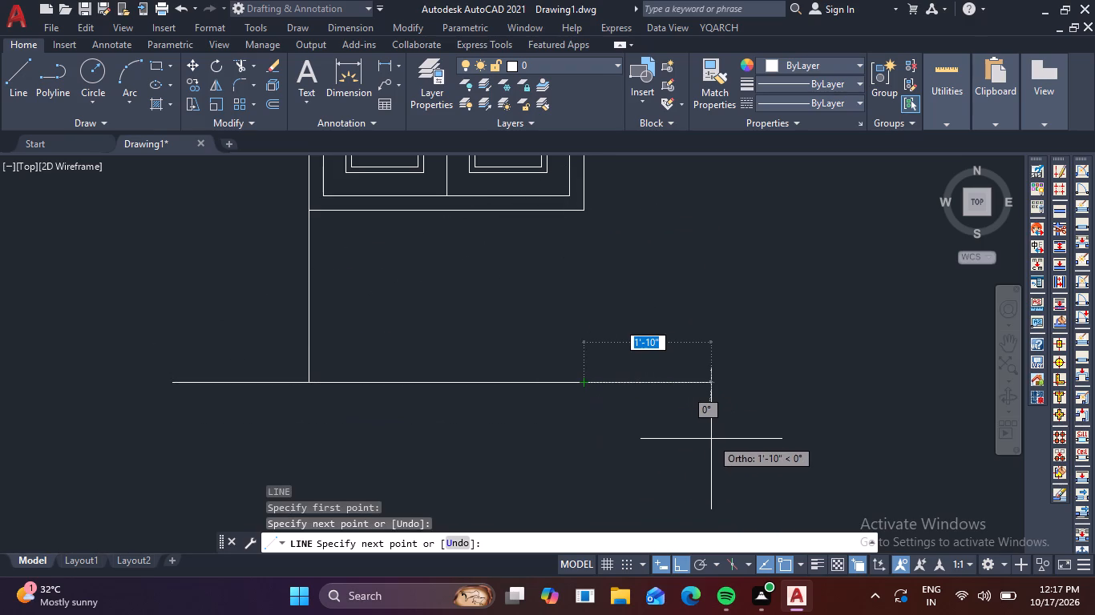
key("Escape")
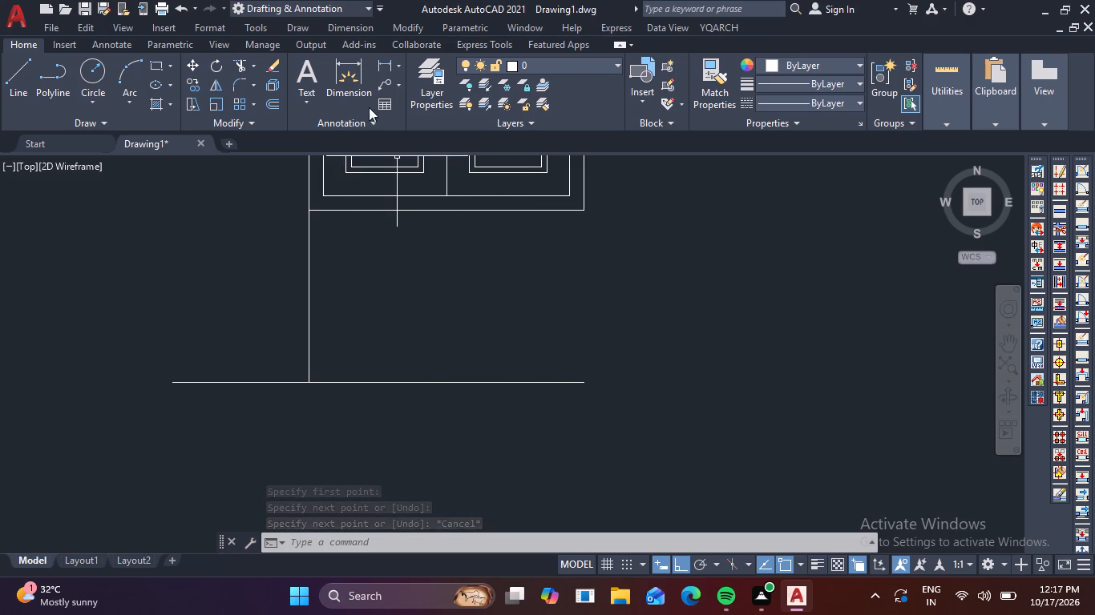
Add the multiline text "G.L + 00" above the base line's left portion, beside the 2'6" vertical line.
left_click(312, 77)
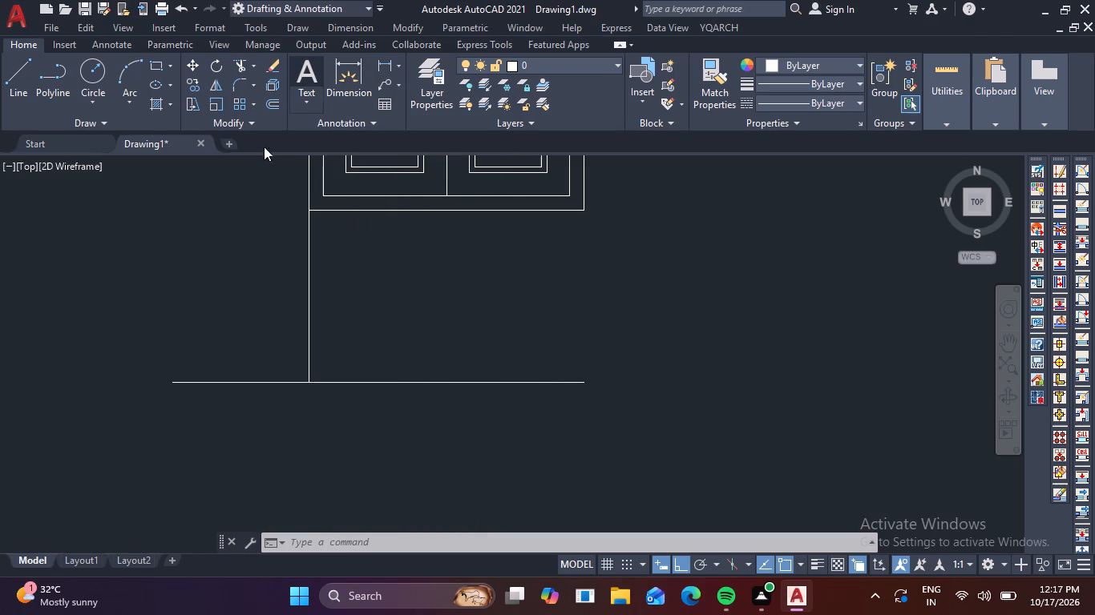
left_click(172, 332)
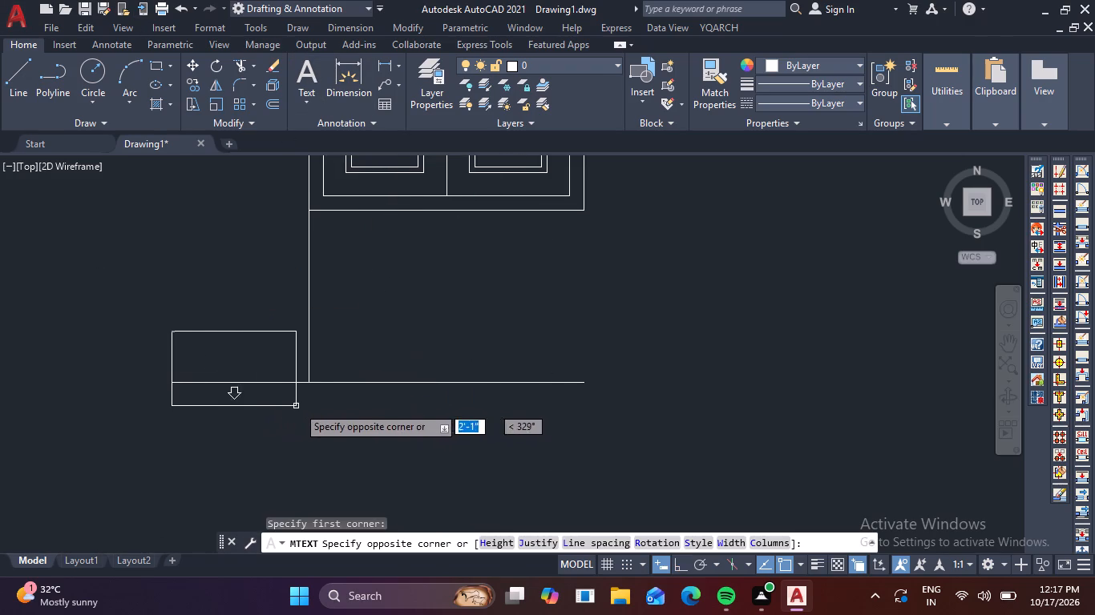
left_click(309, 378)
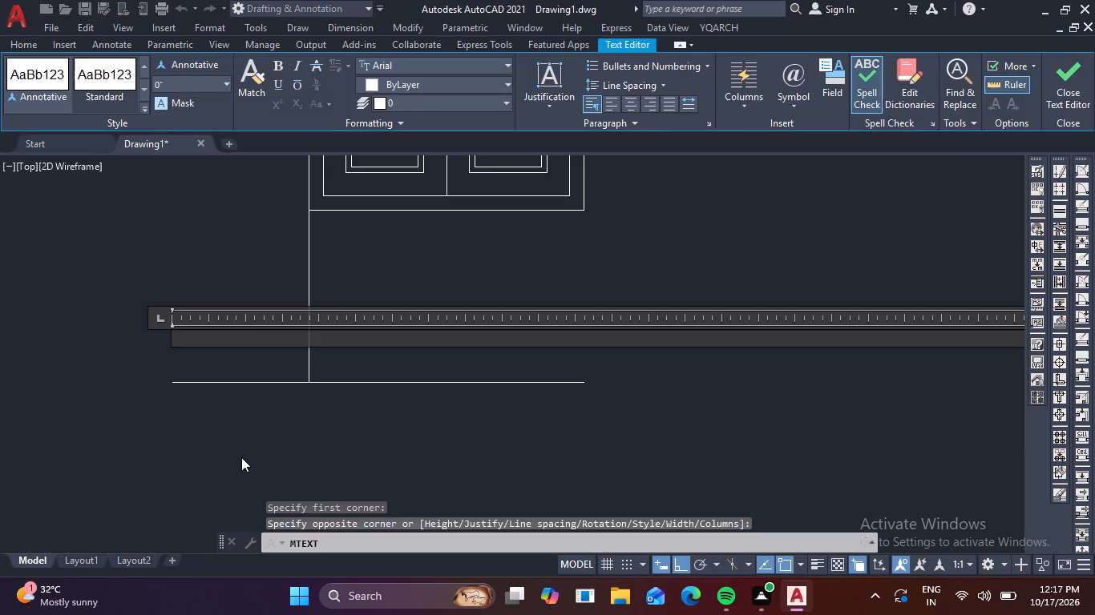
key("g")
key("period")
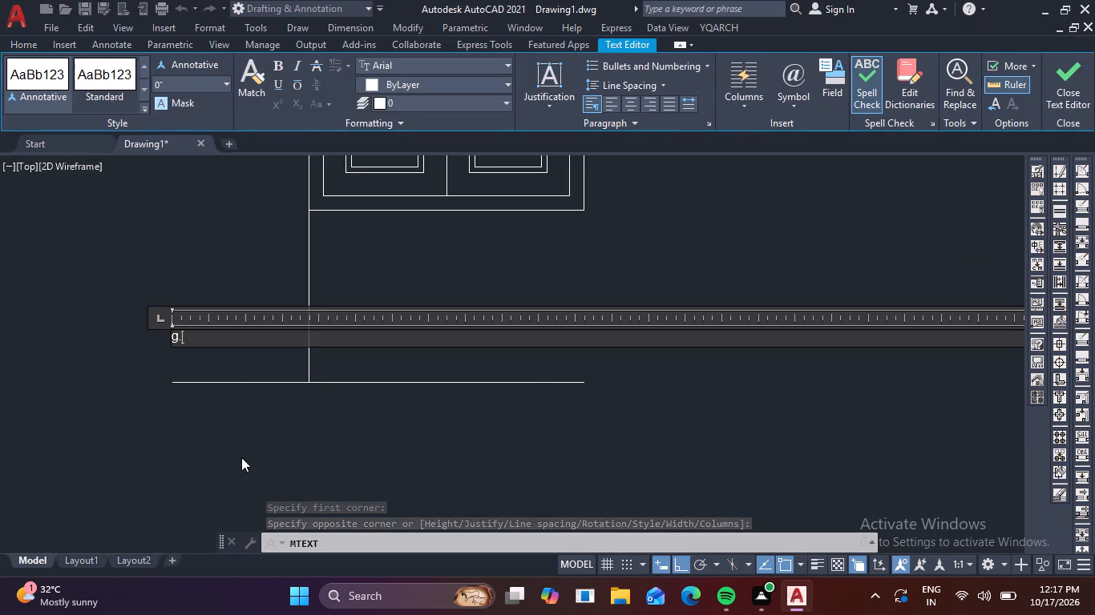
key("BackSpace")
key("BackSpace")
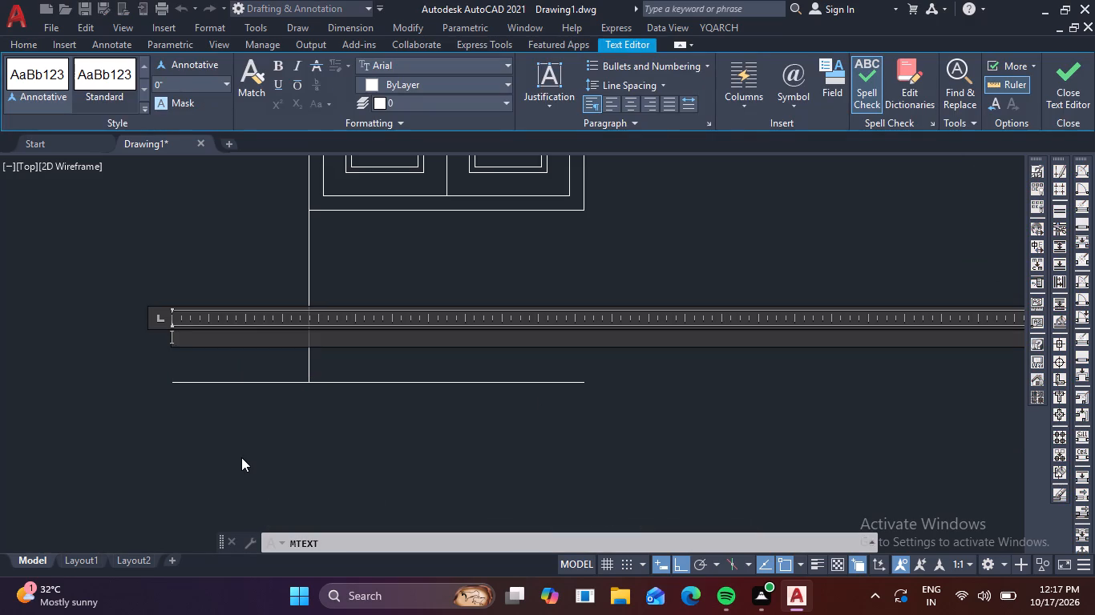
type("g,")
key("BackSpace")
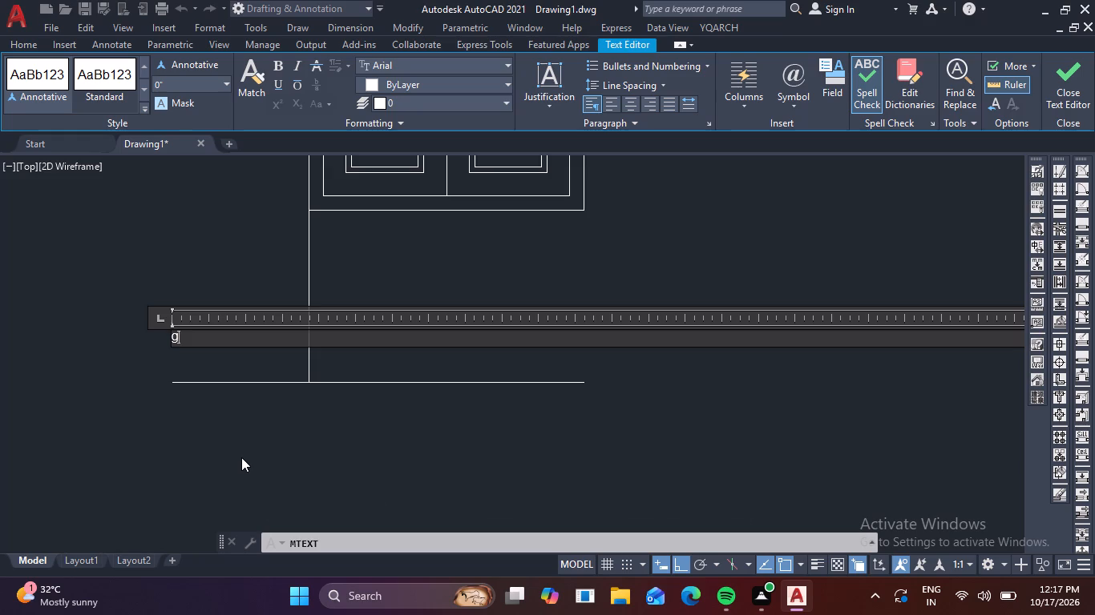
type(".l")
key("BackSpace")
key("BackSpace")
key("BackSpace")
key("f")
key("BackSpace")
key("g")
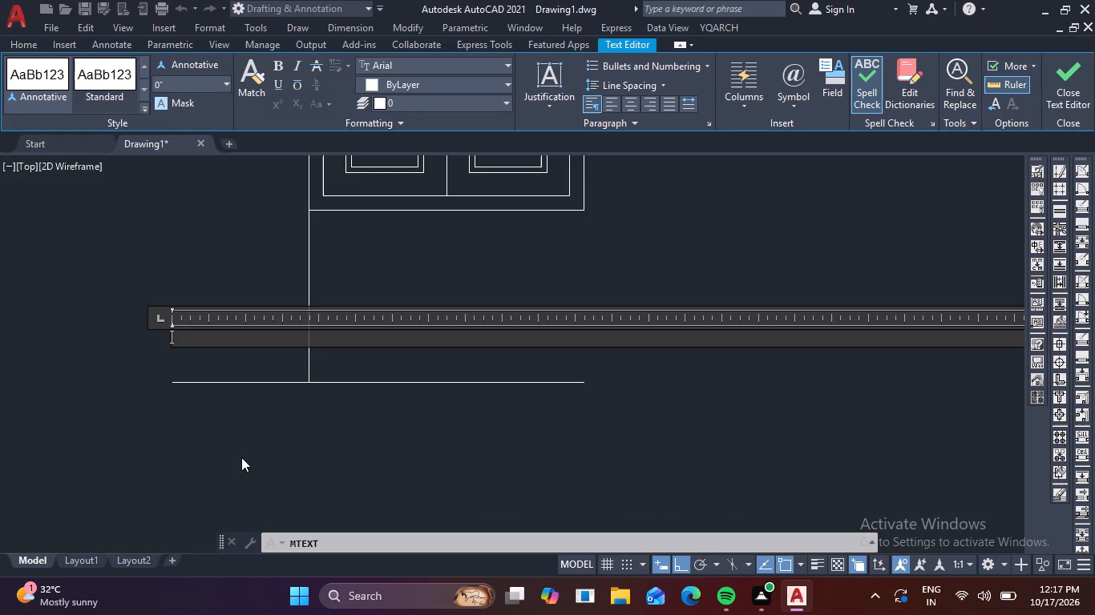
type(".L")
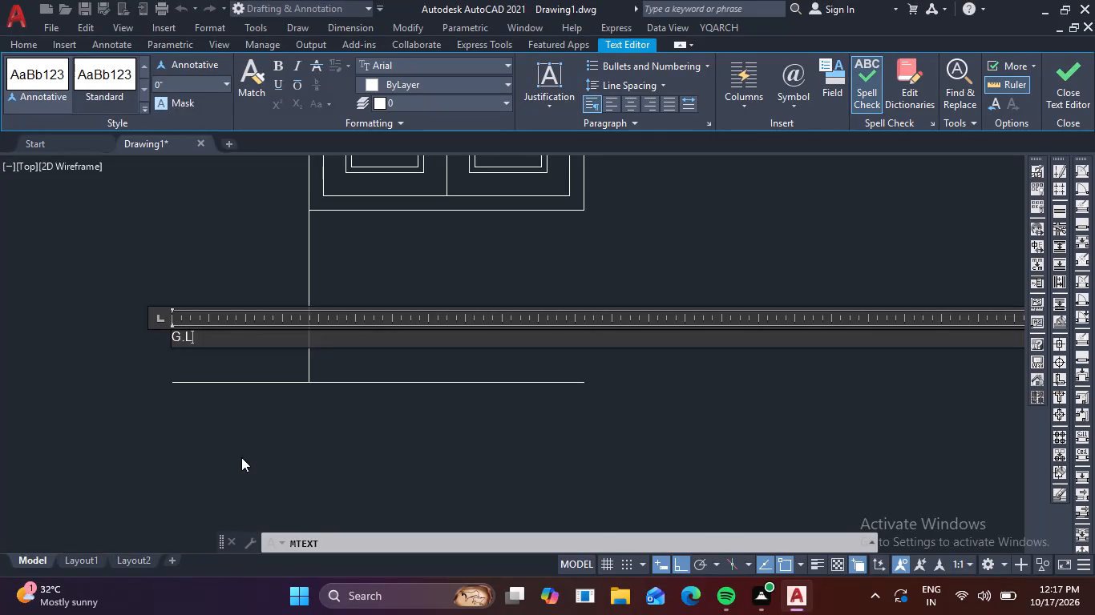
key("space")
key("equal")
key("BackSpace")
key("shift+plus")
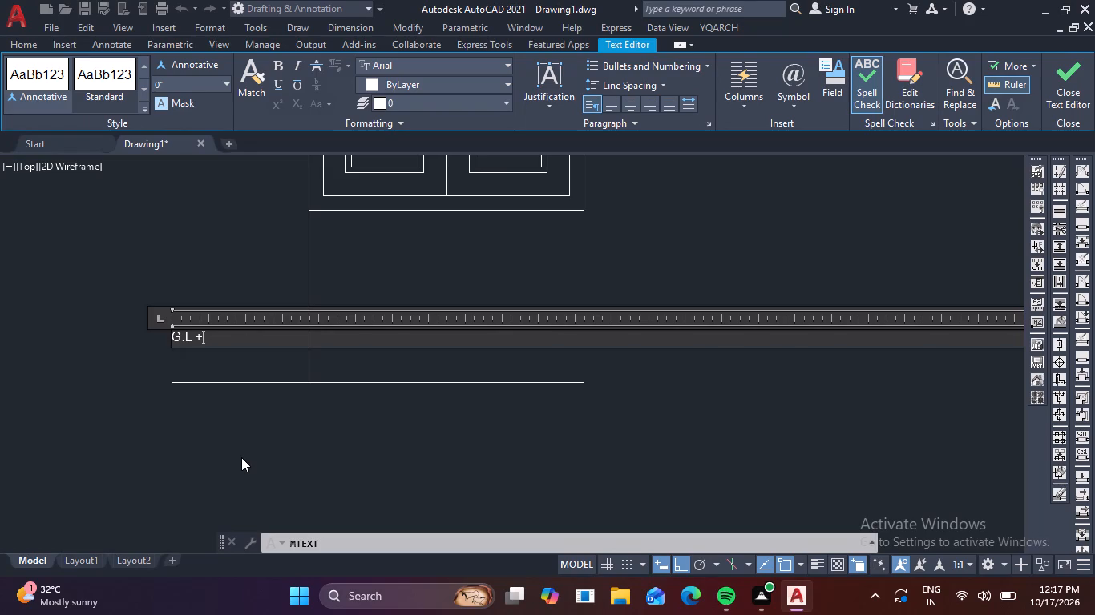
key("space")
type("00")
Set the height of the whole "G.L + 00" text to 3" and finish editing it.
left_click_drag(239, 340, 139, 330)
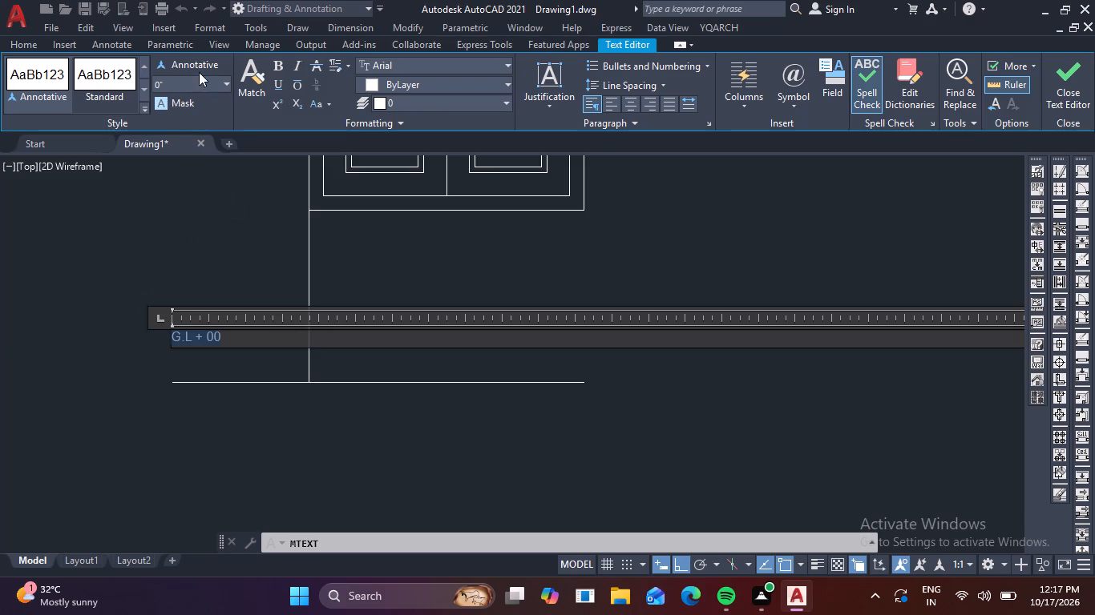
left_click(179, 86)
key("BackSpace")
key("3")
key("Return")
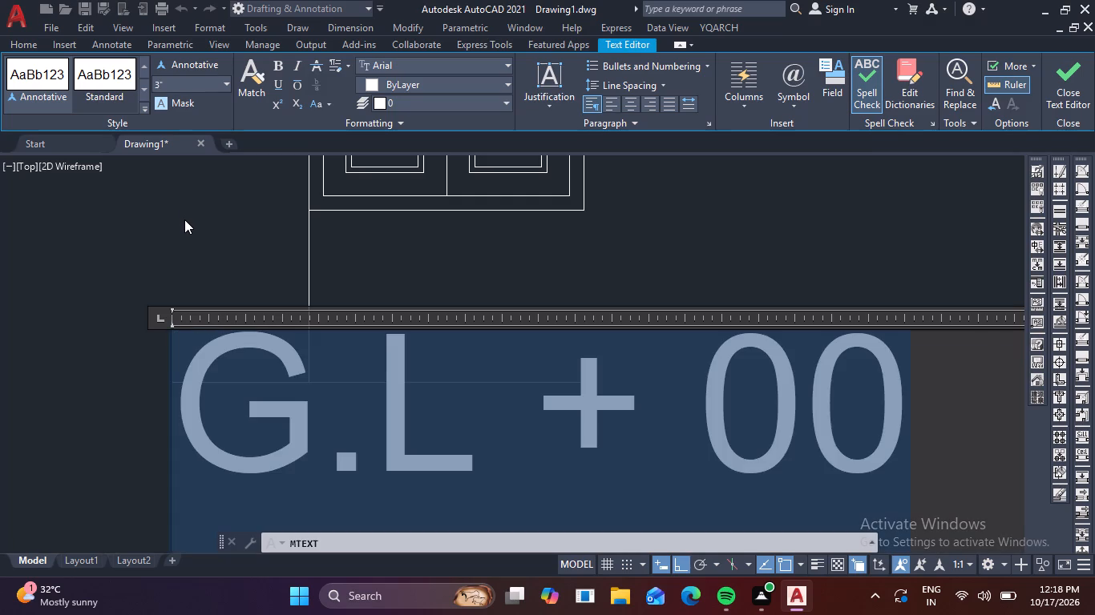
left_click(184, 219)
Move the "G.L + 00" text with Ortho off to just above the base line, close to the vertical line's left side.
scroll(257, 281, "down", 2)
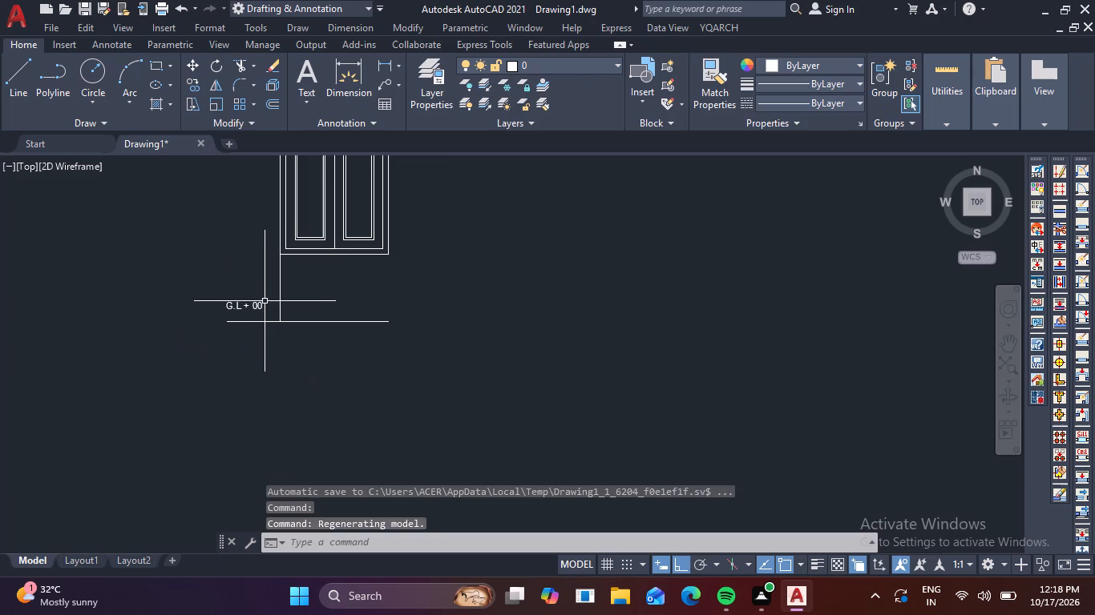
scroll(265, 316, "up", 4)
middle_click_drag(243, 258, 299, 320)
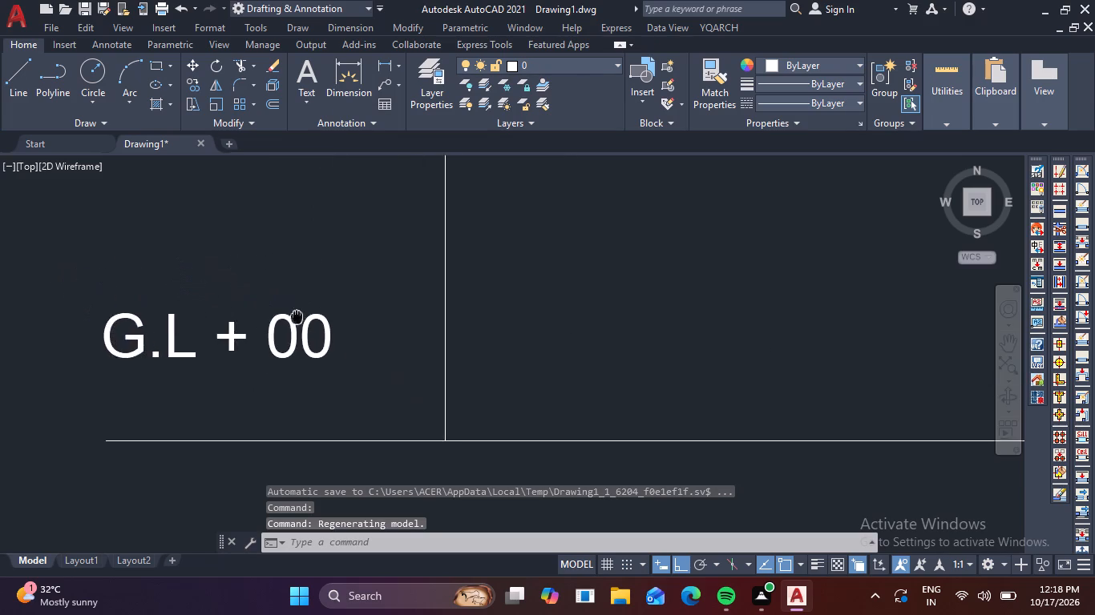
middle_click_drag(299, 320, 303, 326)
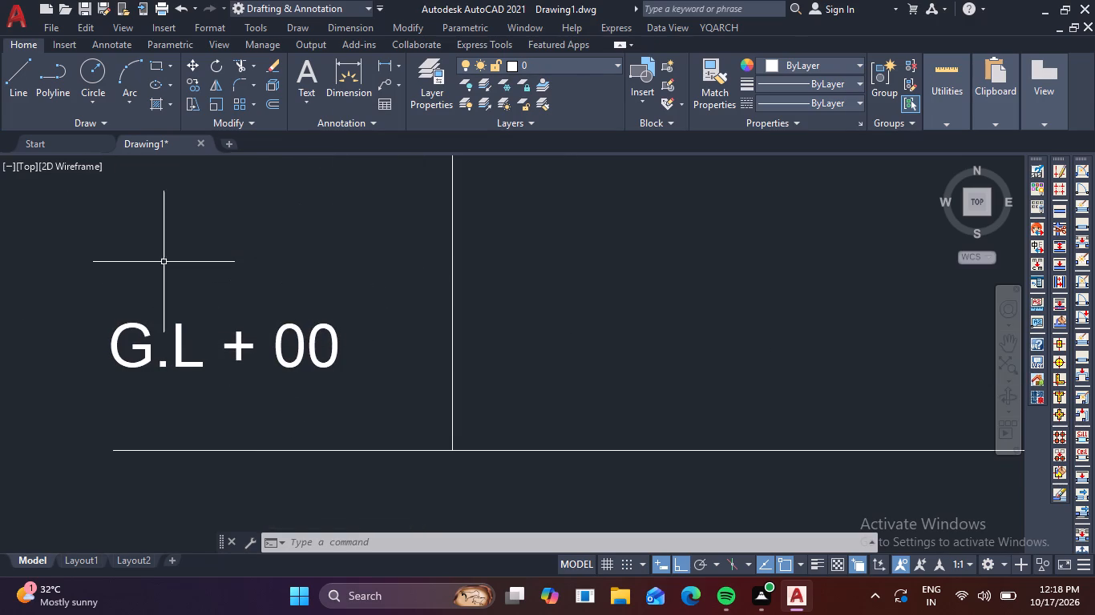
left_click(63, 252)
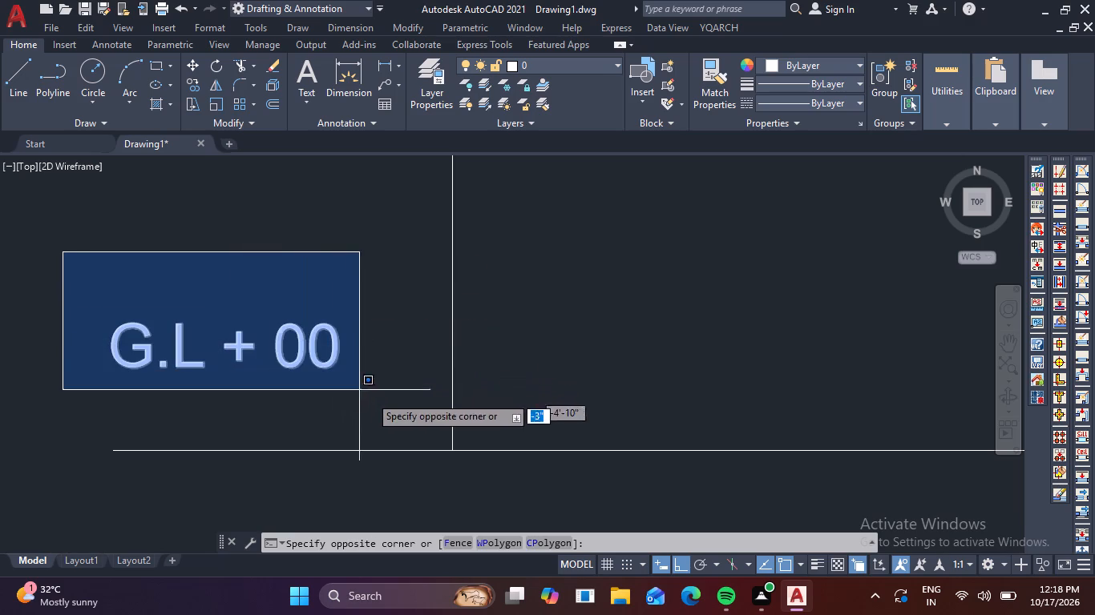
left_click(394, 396)
key("m")
key("space")
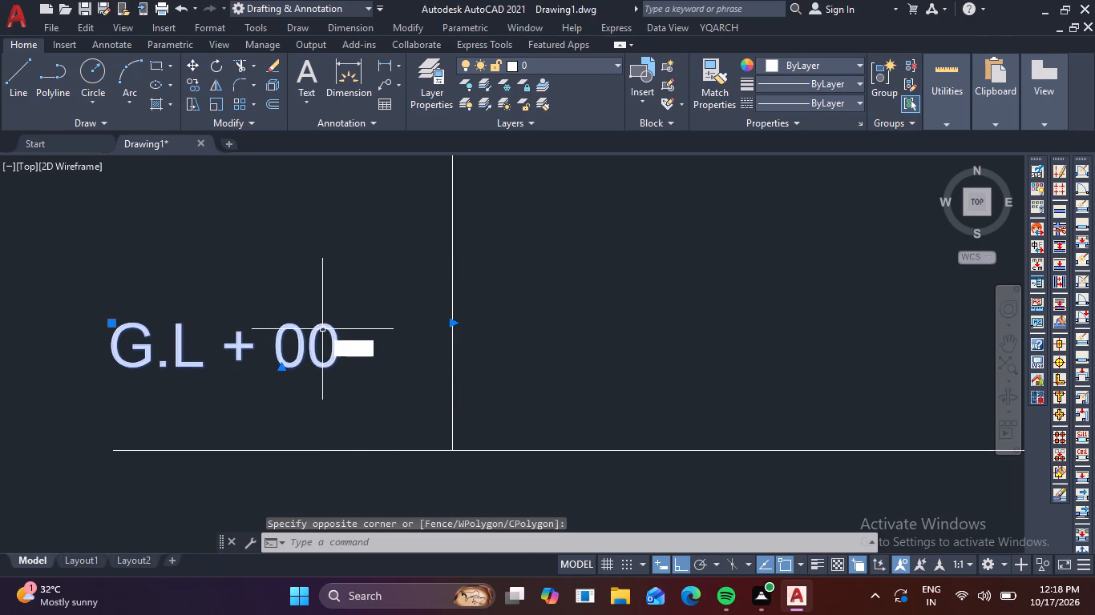
left_click(302, 334)
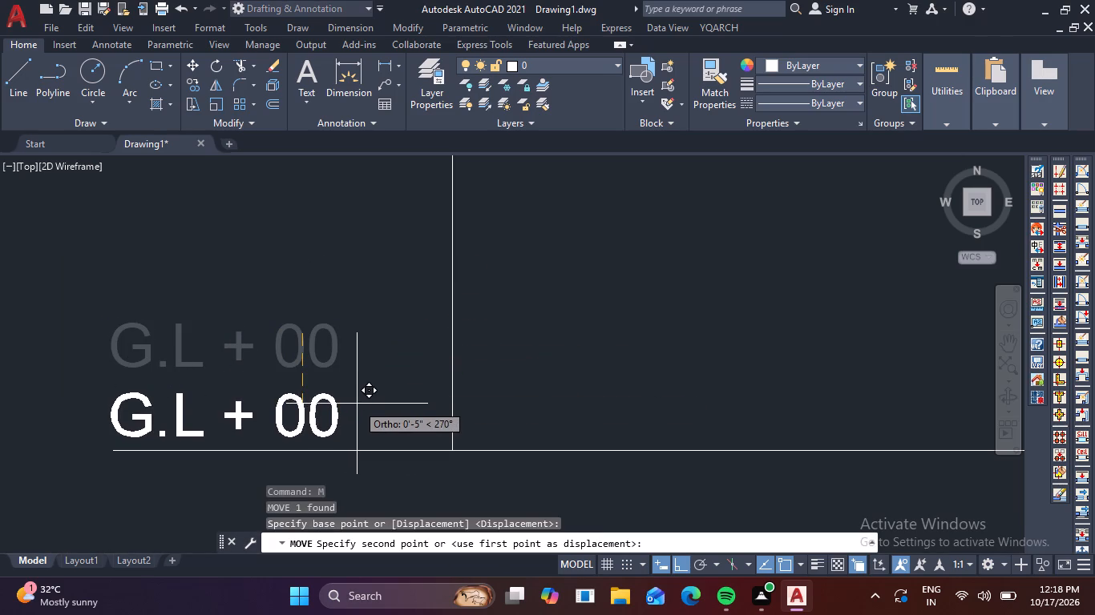
key("F8")
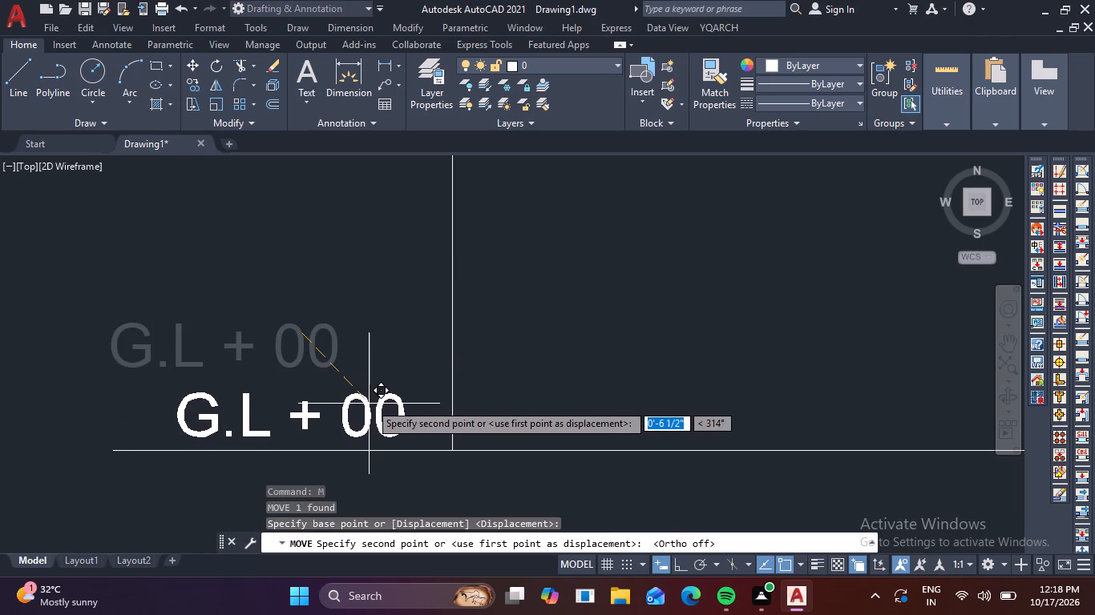
left_click(388, 408)
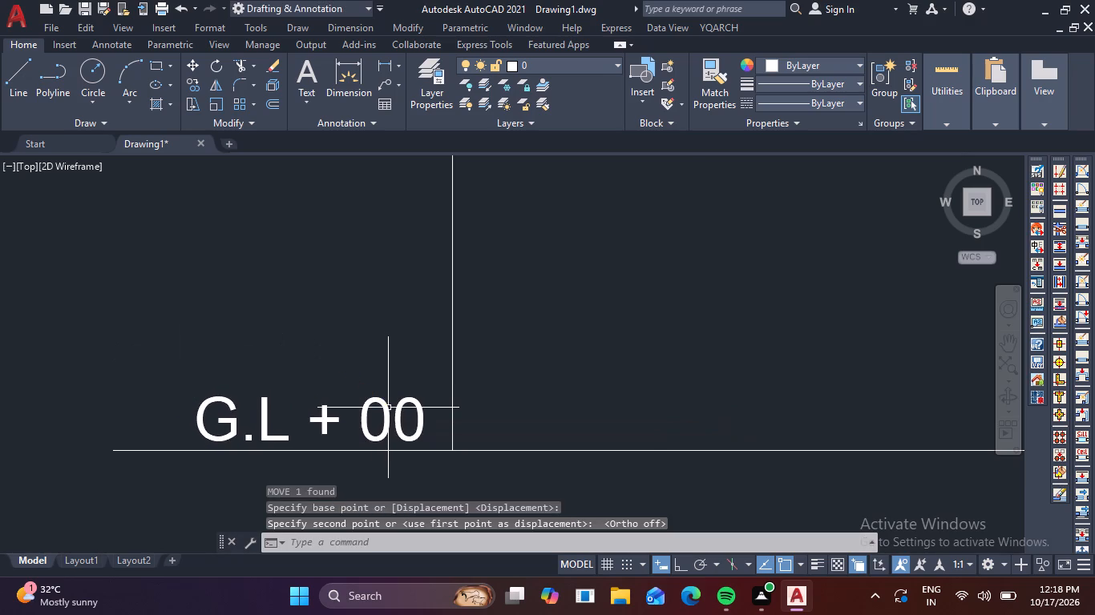
scroll(402, 411, "down", 3)
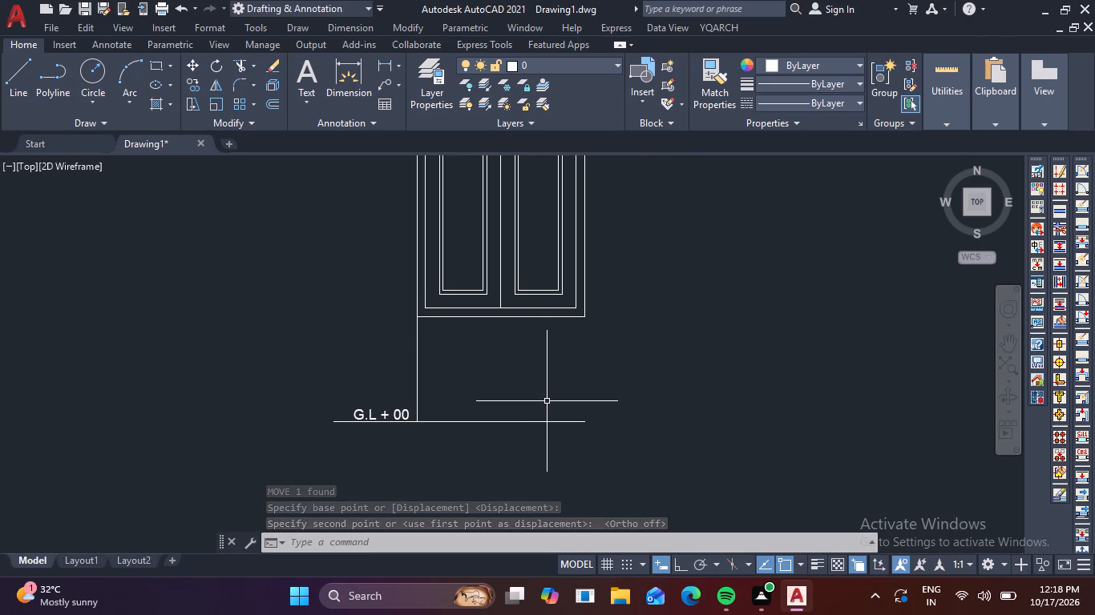
scroll(410, 414, "up", 3)
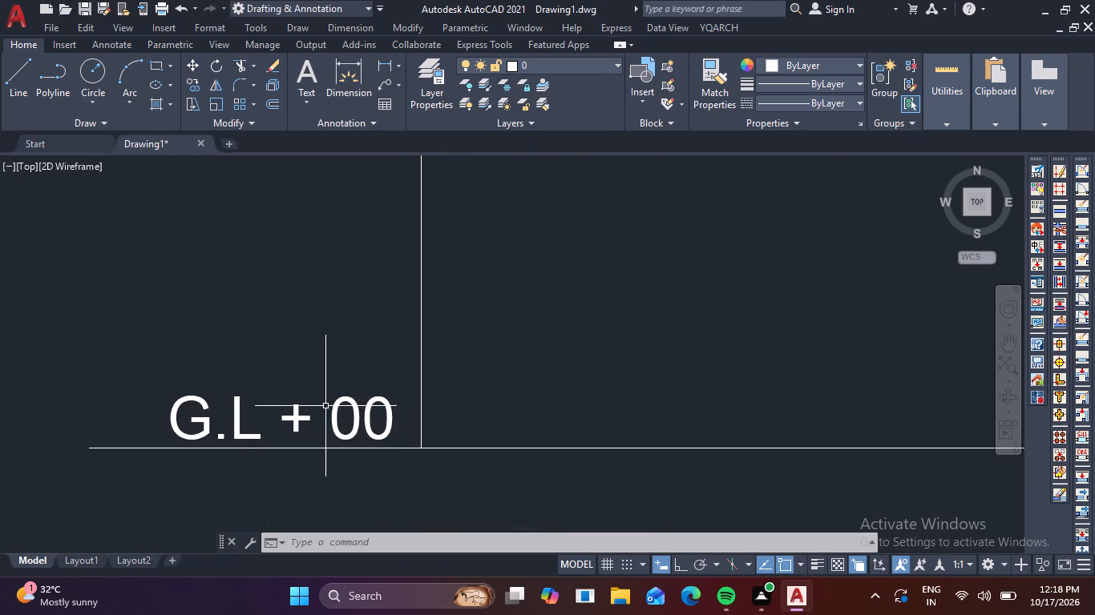
Underline the plus sign in the "G.L + 00" text and finish editing it.
double_click(357, 407)
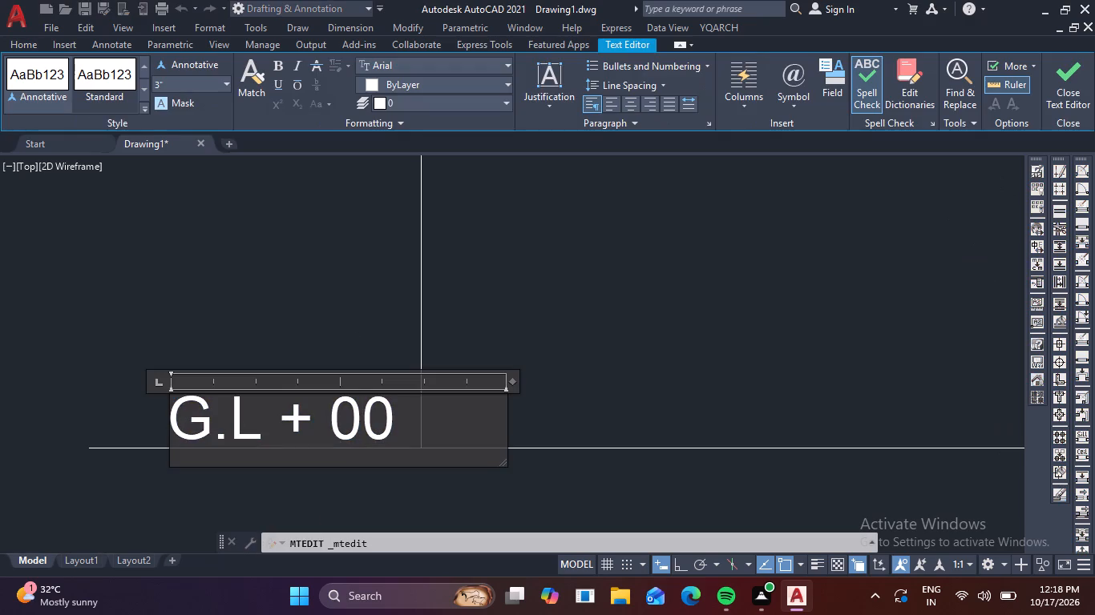
left_click_drag(317, 428, 283, 428)
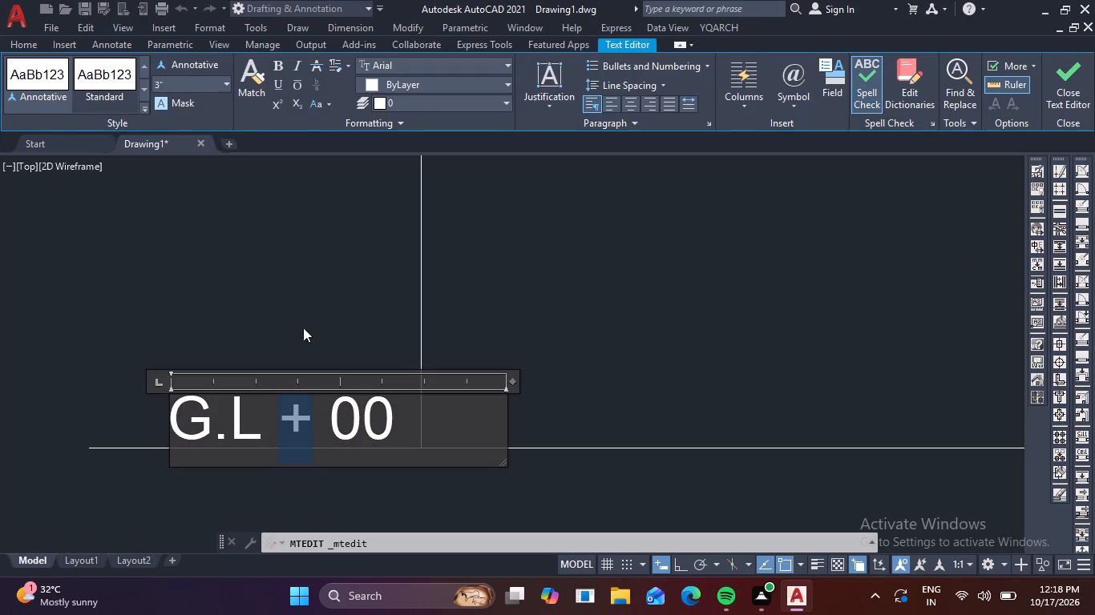
left_click(277, 82)
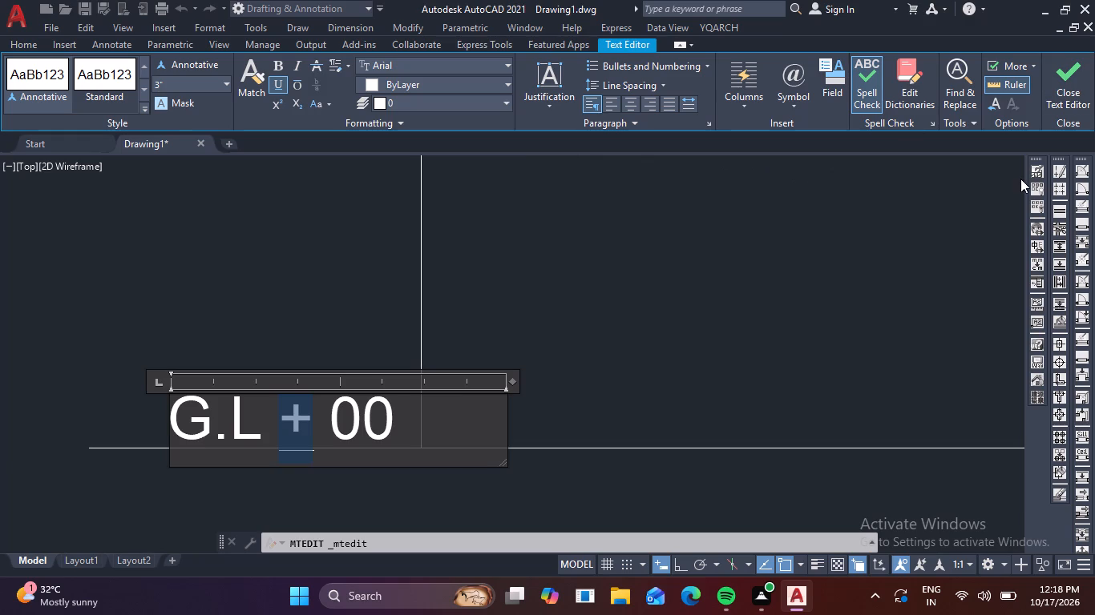
left_click(1065, 98)
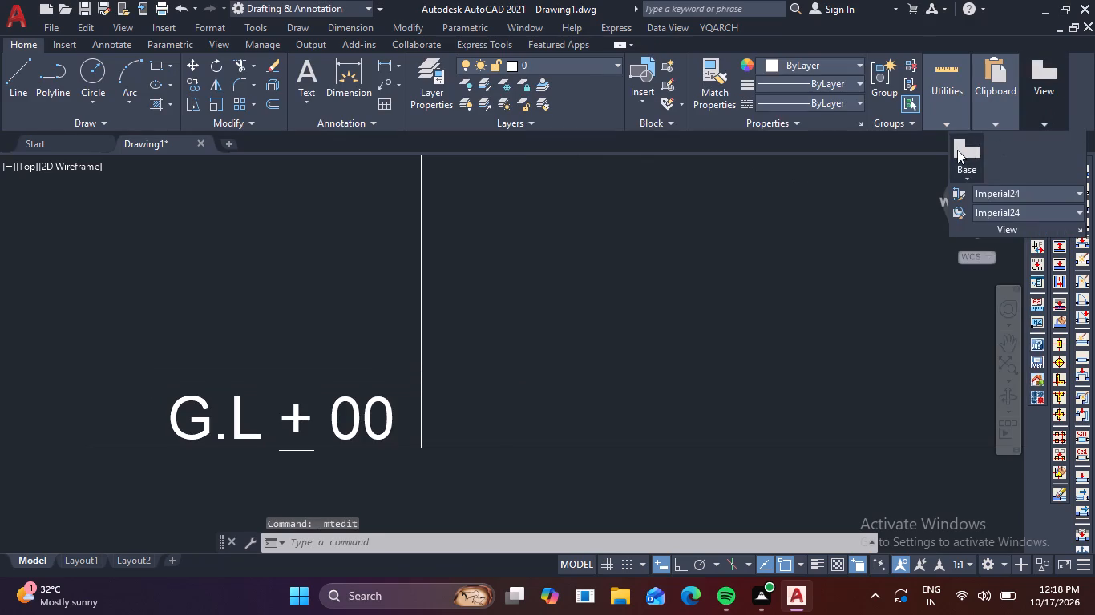
Move the "G.L + 00" text slightly upward so its underline clears the base line.
left_click(360, 410)
type("M")
key("space")
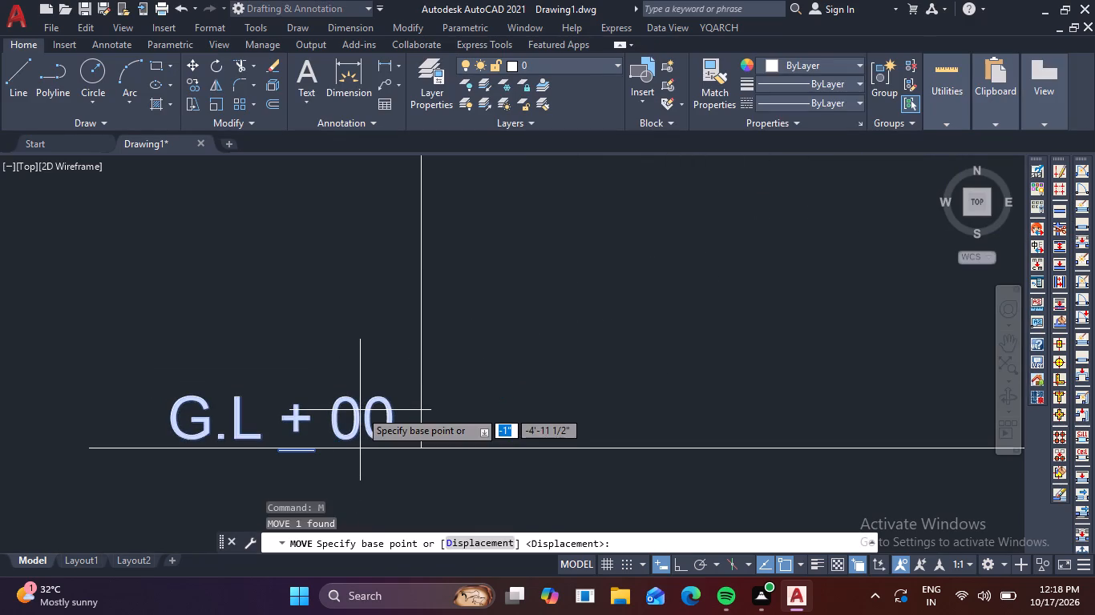
left_click(360, 410)
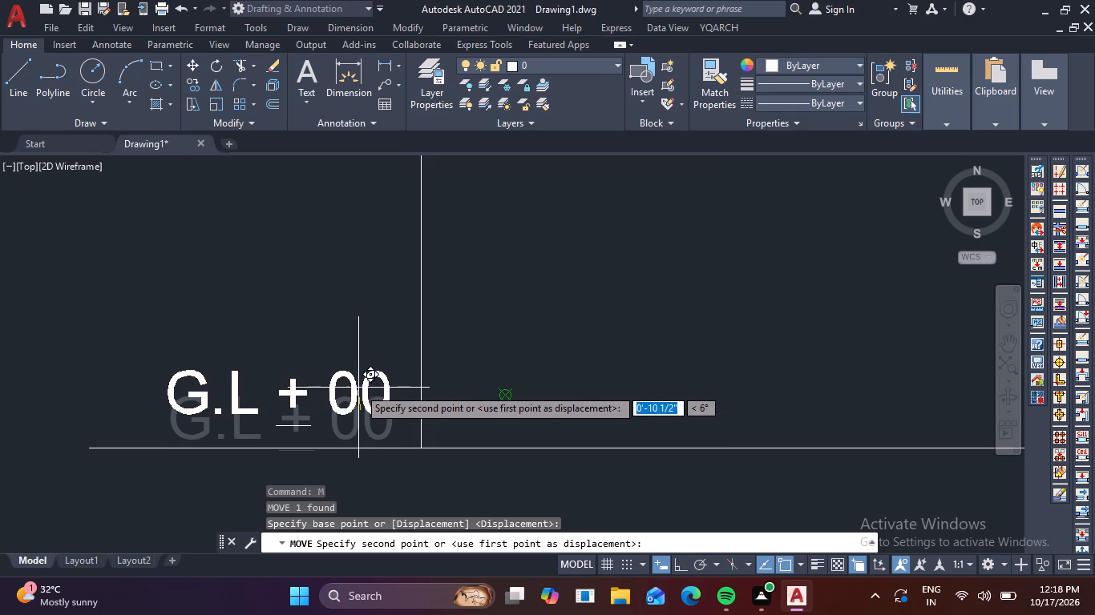
left_click(364, 396)
Modify the Standard dimension style to use Architectural primary units with 0'-0 1/2" precision.
scroll(364, 396, "down", 3)
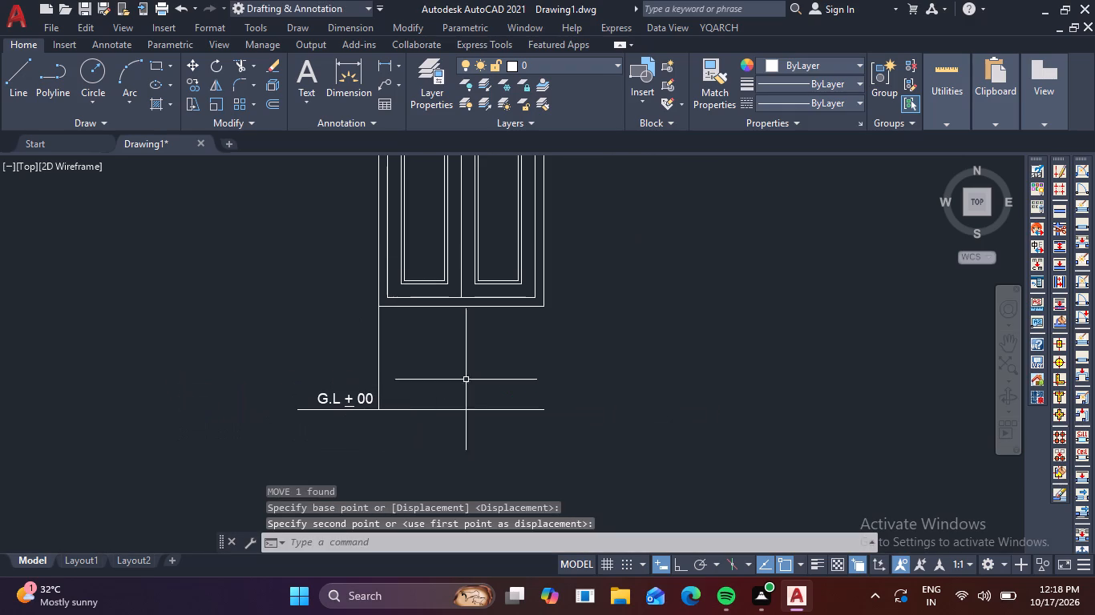
scroll(430, 270, "up", 2)
scroll(433, 273, "down", 2)
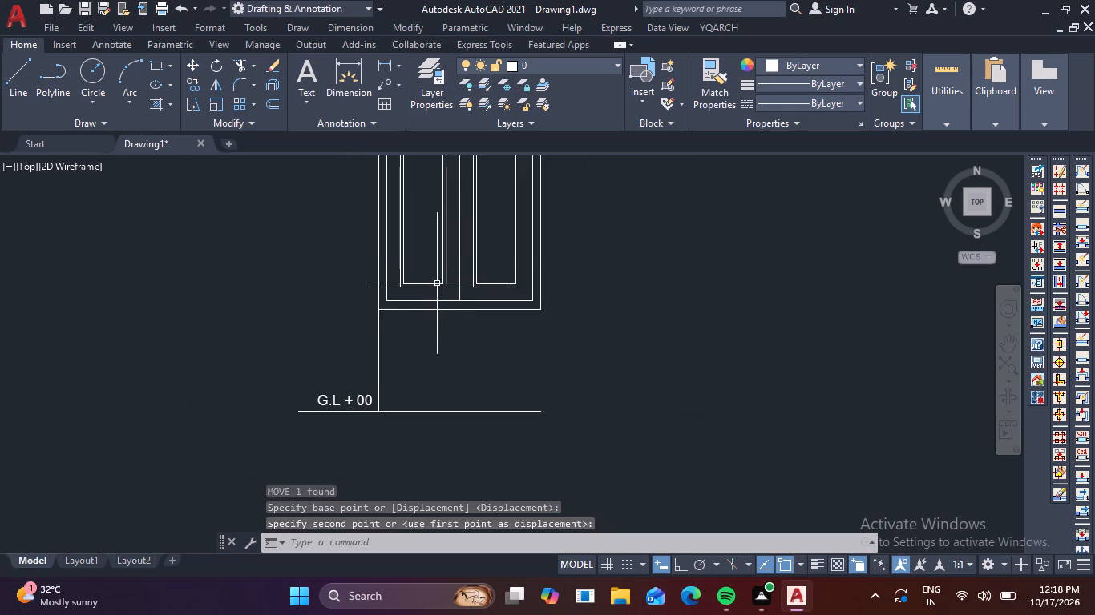
scroll(434, 291, "down", 1)
middle_click_drag(408, 353, 386, 411)
middle_click(387, 412)
scroll(394, 290, "up", 2)
middle_click_drag(382, 313, 350, 366)
scroll(358, 354, "up", 1)
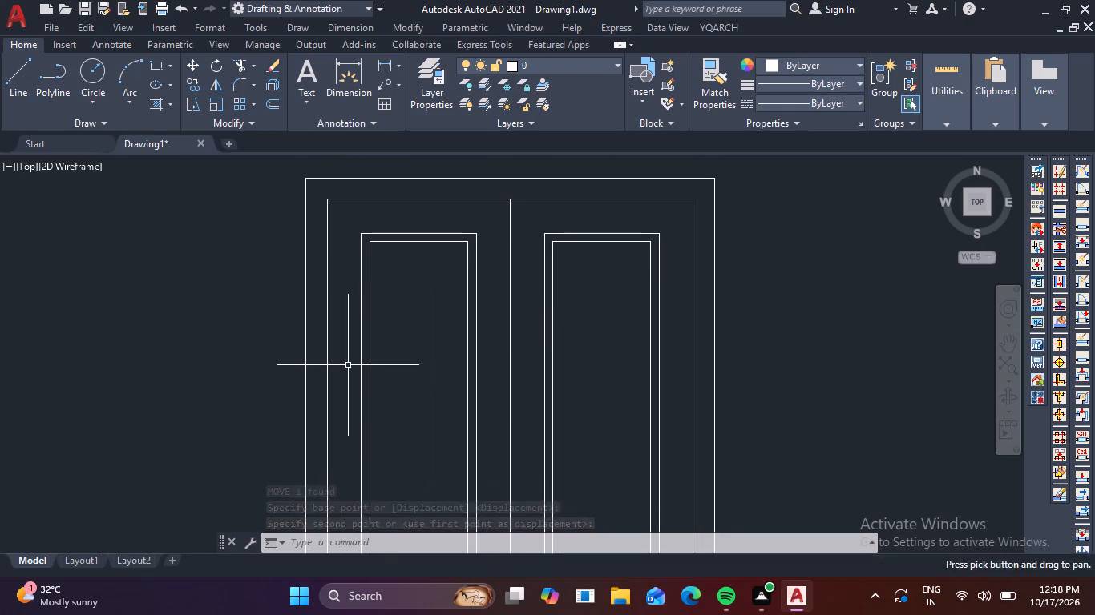
key("d")
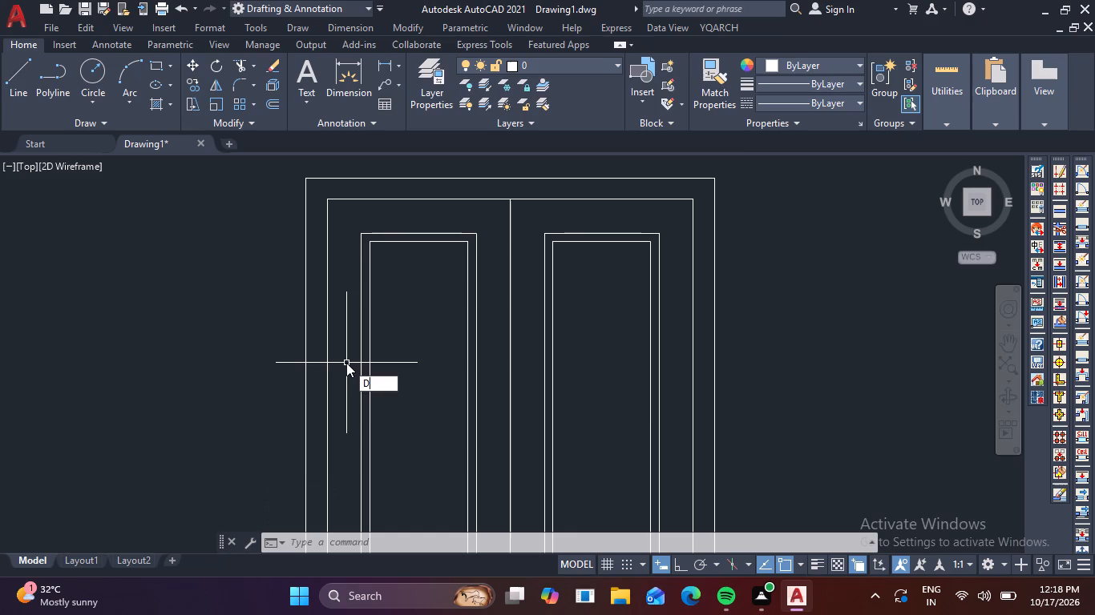
key("space")
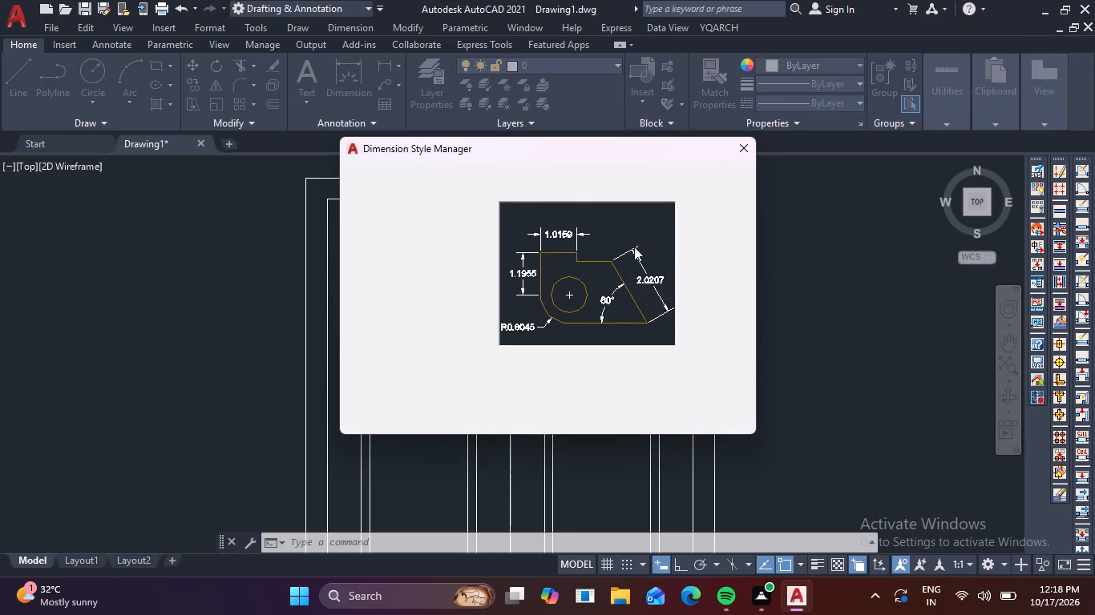
left_click(707, 255)
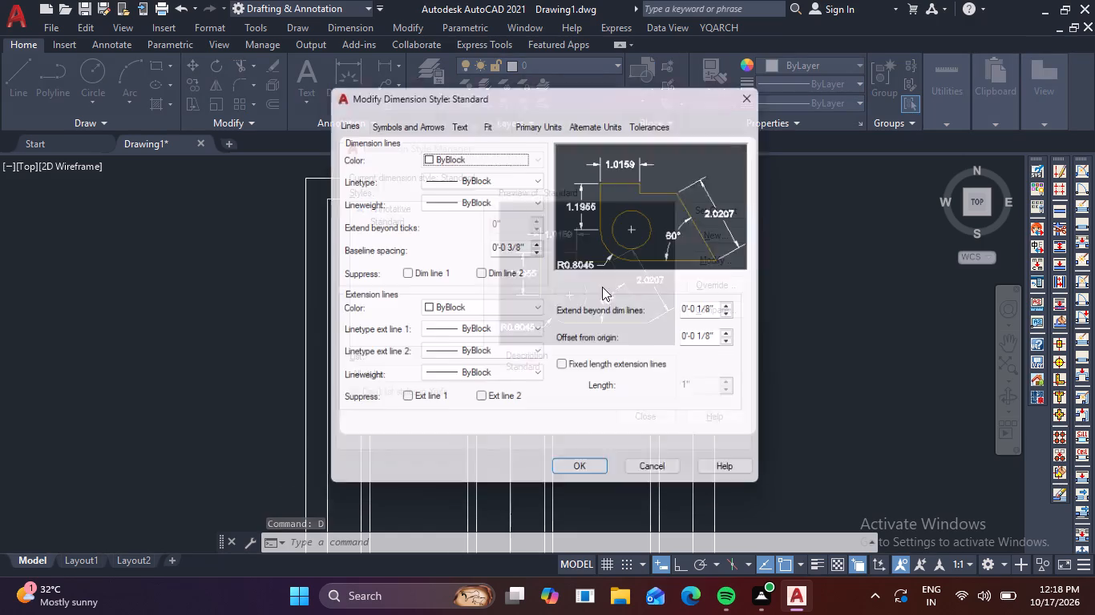
left_click(552, 109)
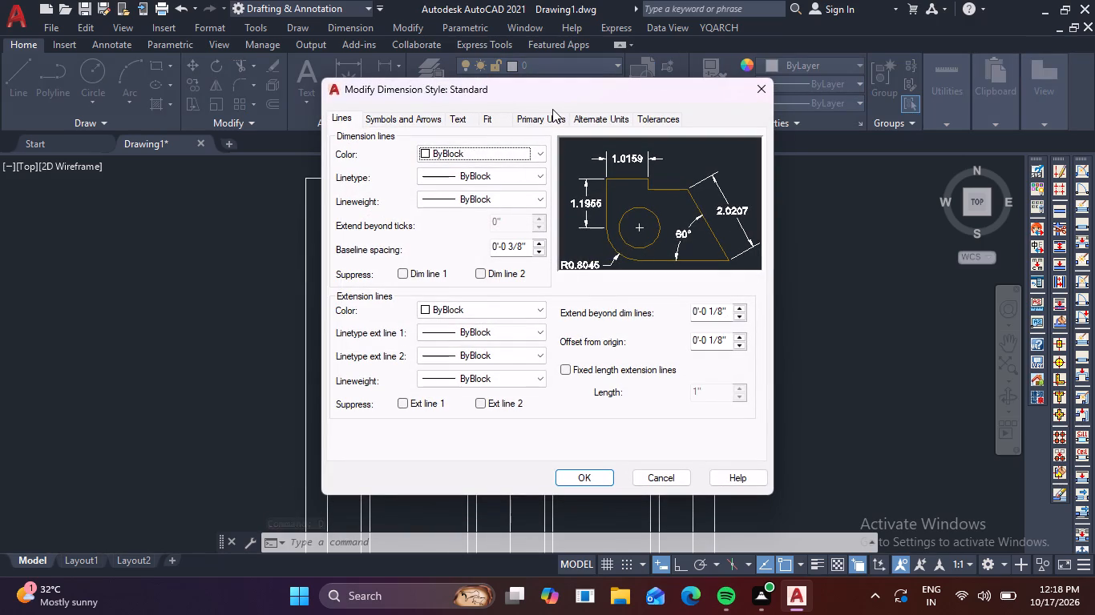
left_click(550, 117)
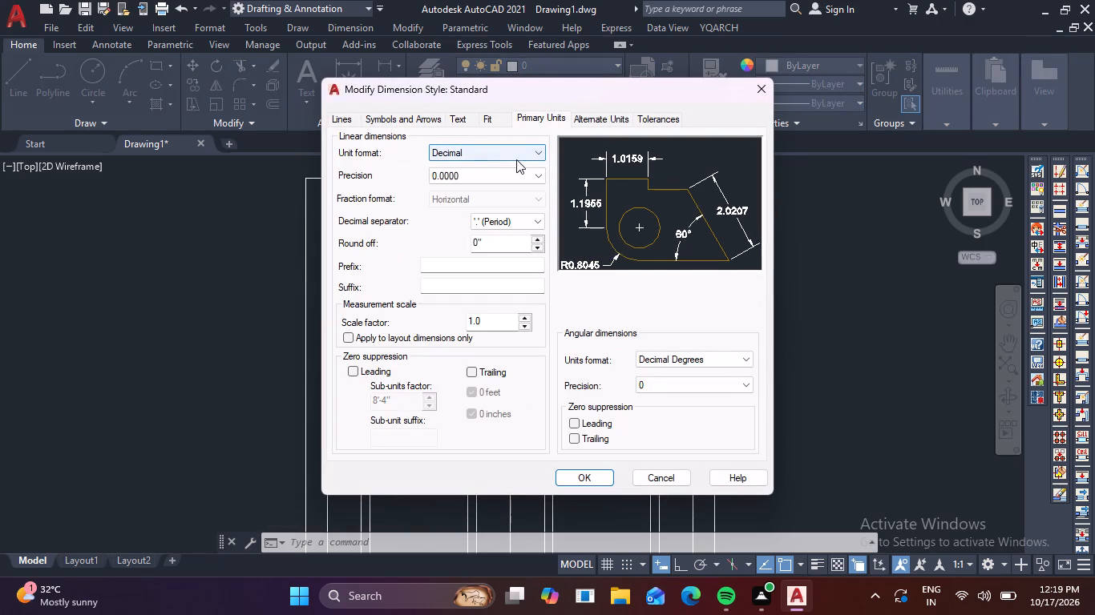
left_click(535, 147)
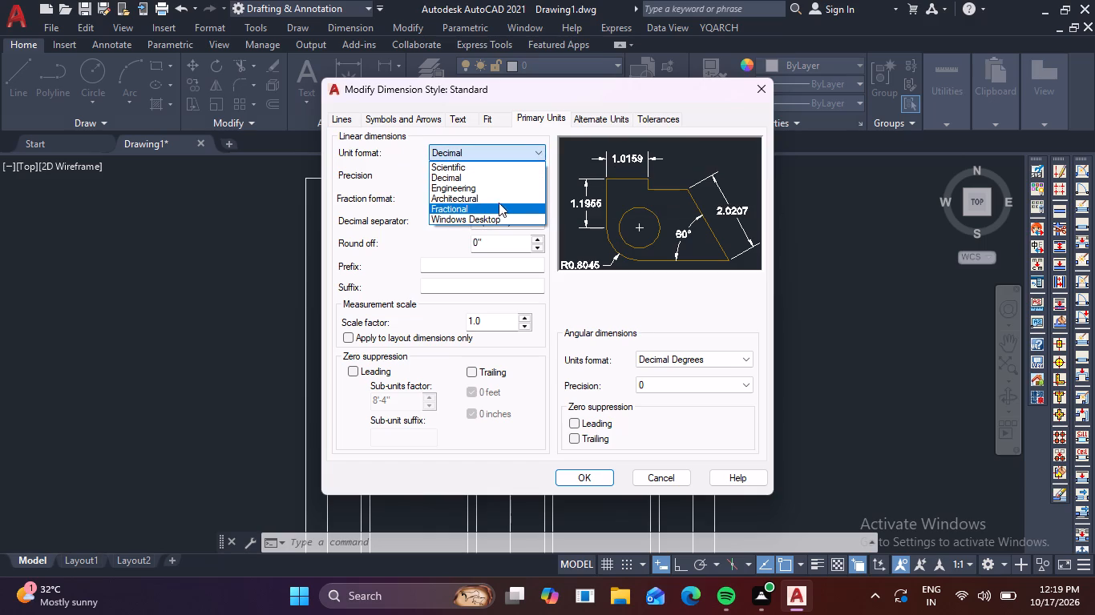
left_click(503, 197)
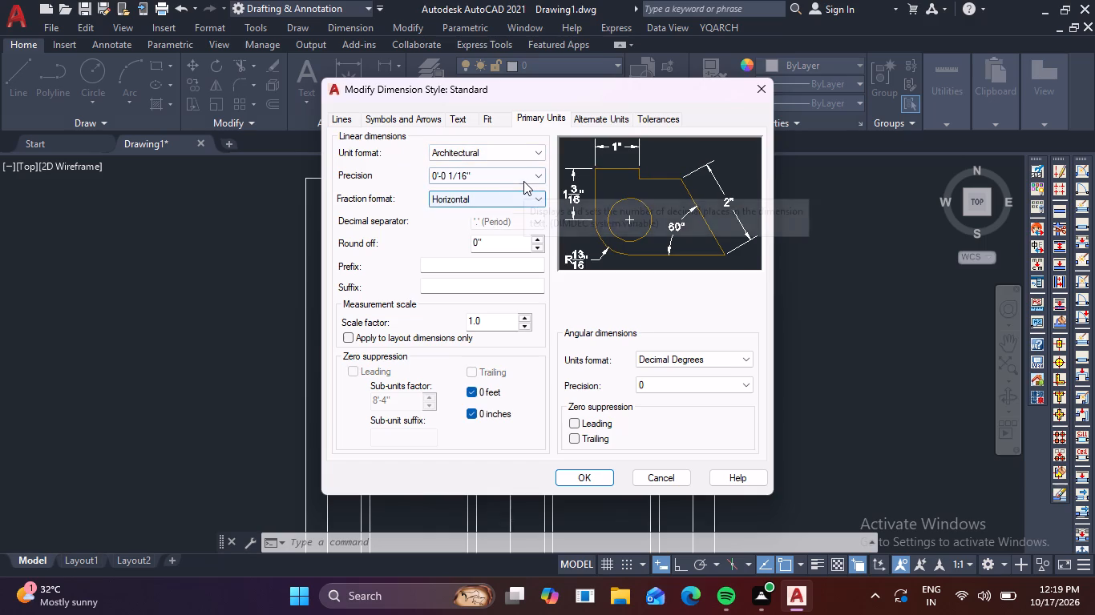
left_click(531, 177)
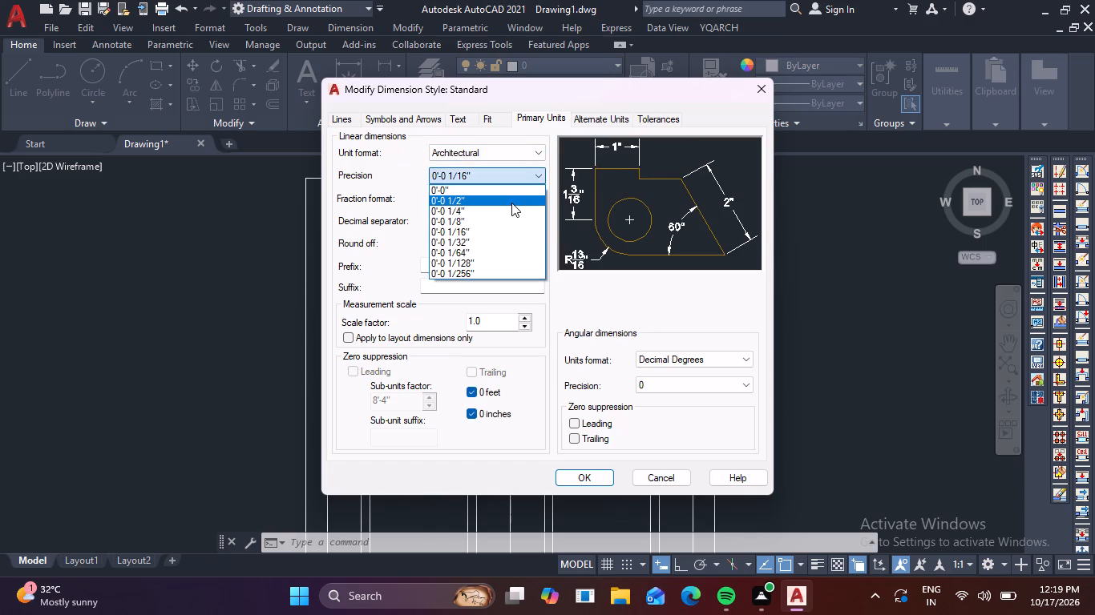
left_click(503, 203)
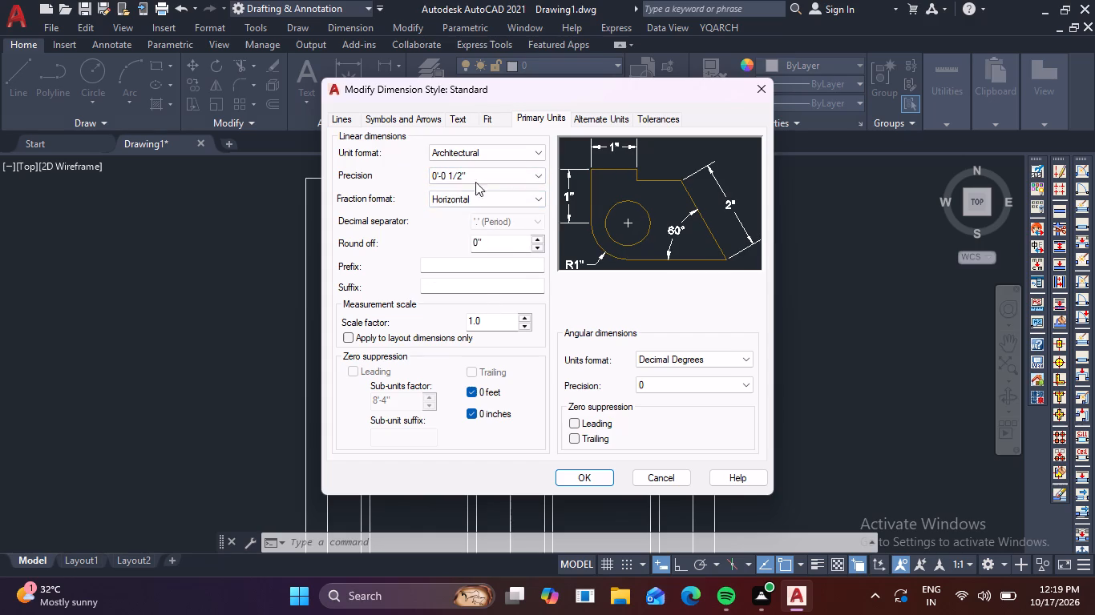
Set the Standard dimension style's text height to 2".
left_click(467, 118)
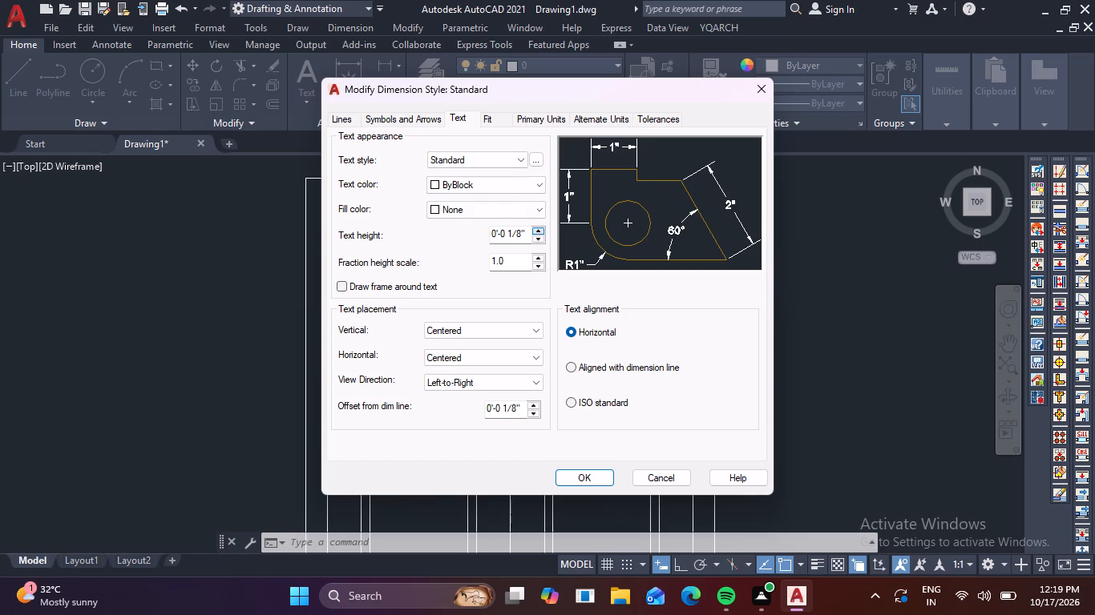
left_click_drag(527, 237, 449, 246)
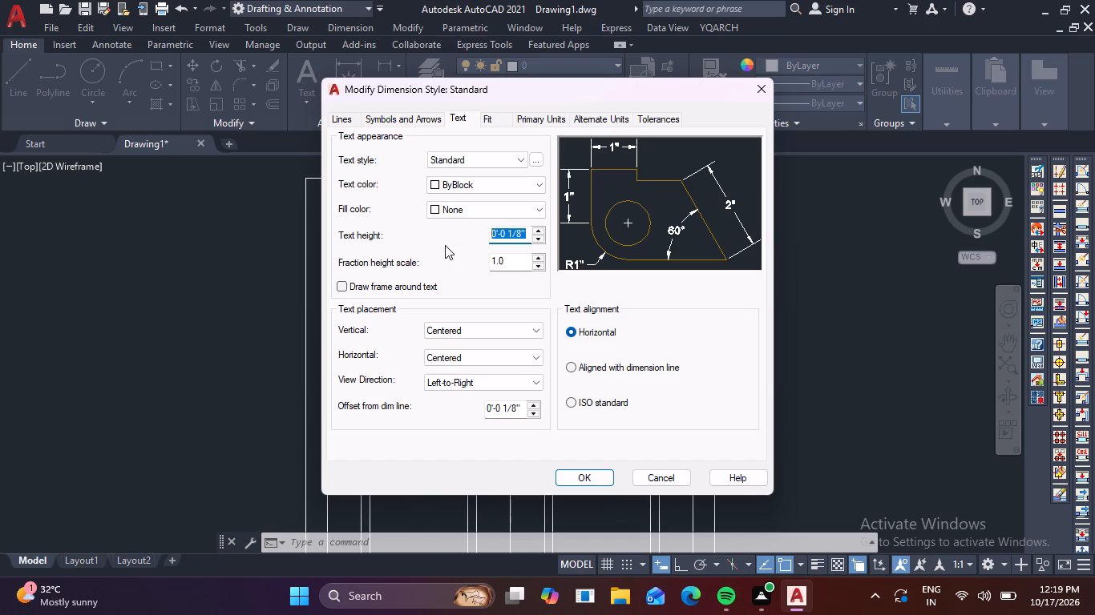
key("2")
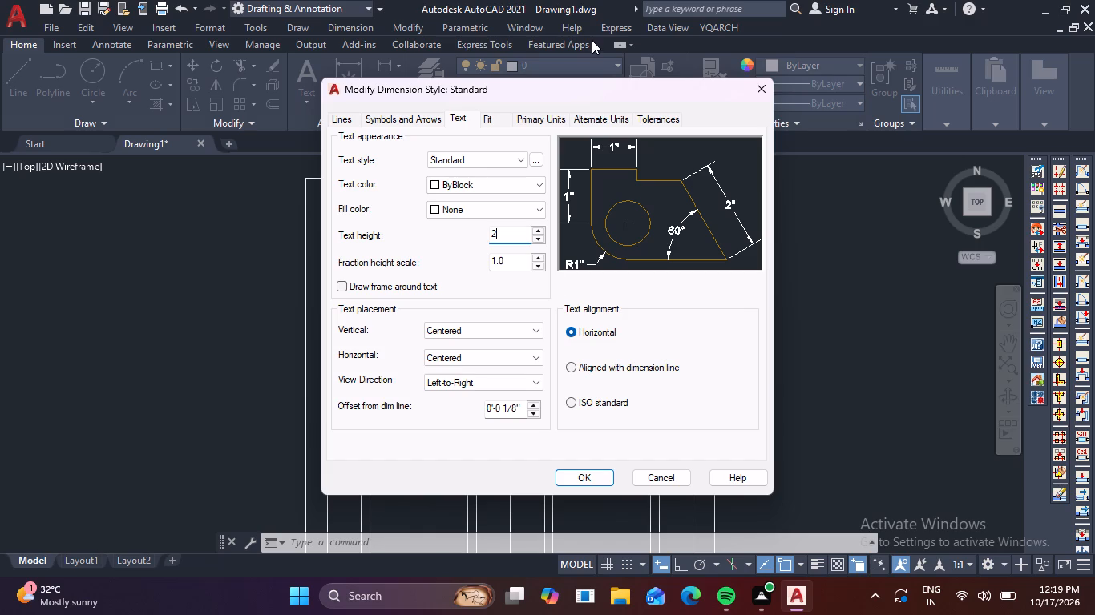
Set the dimension style's first and second arrowheads to Oblique with an arrow size of 1".
left_click(410, 123)
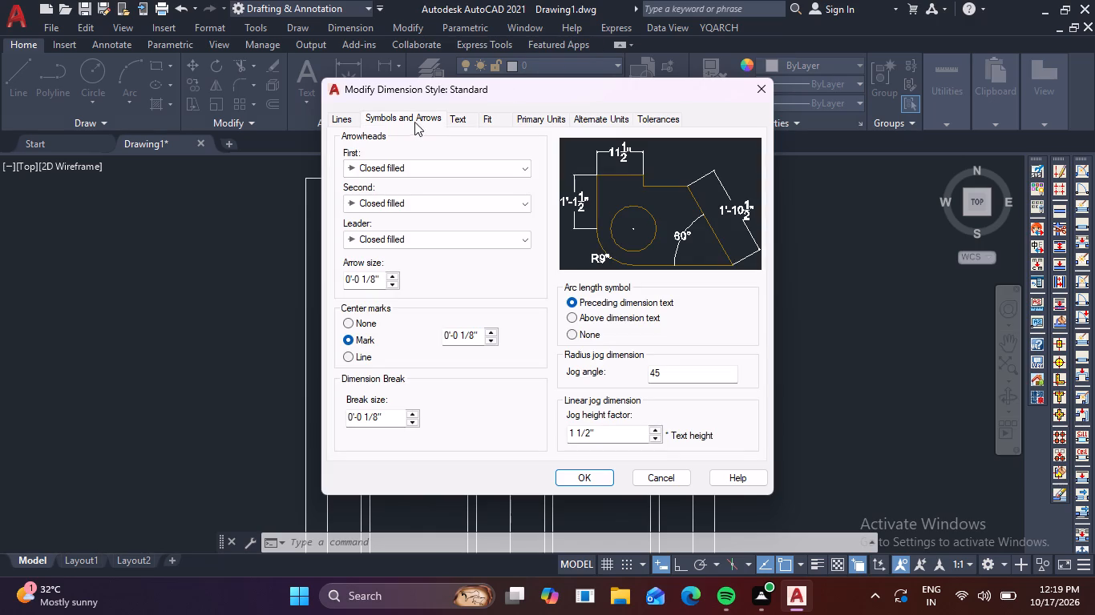
left_click(519, 169)
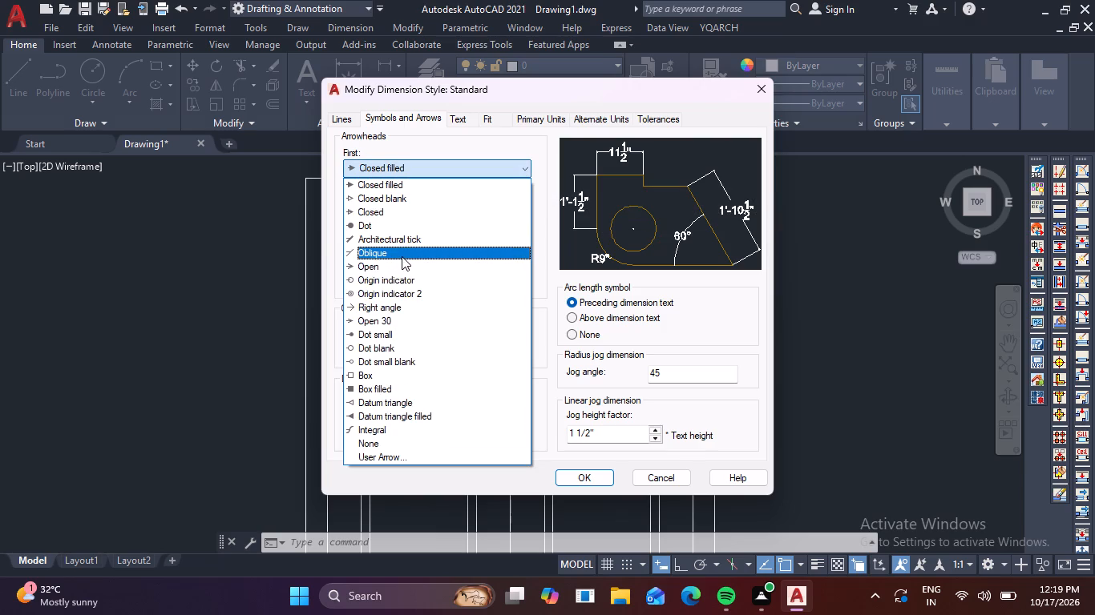
scroll(401, 258, "down", 4)
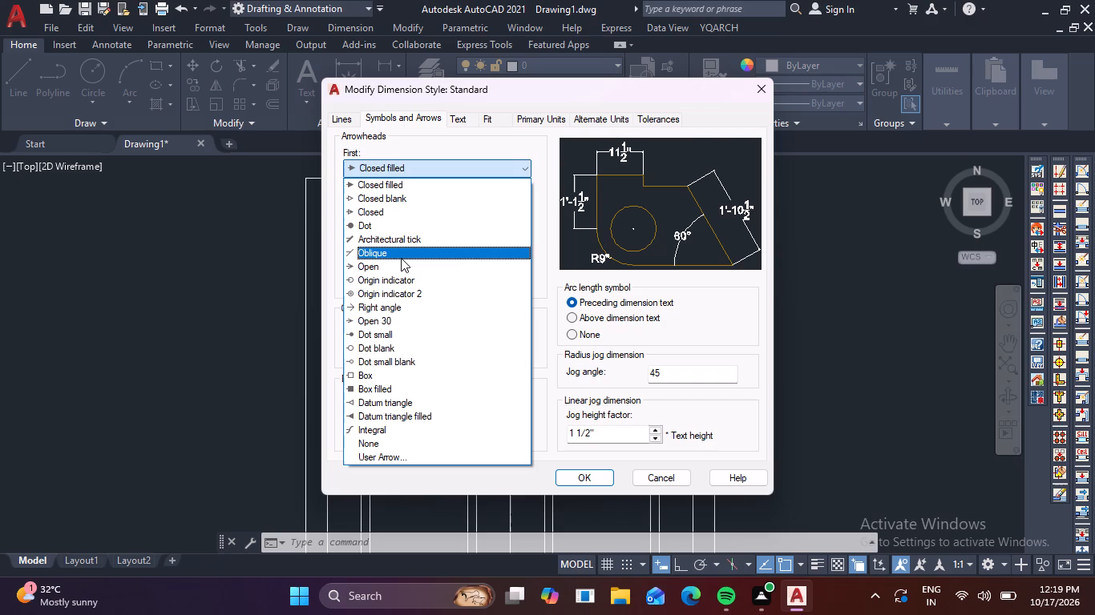
scroll(401, 258, "up", 4)
left_click(359, 258)
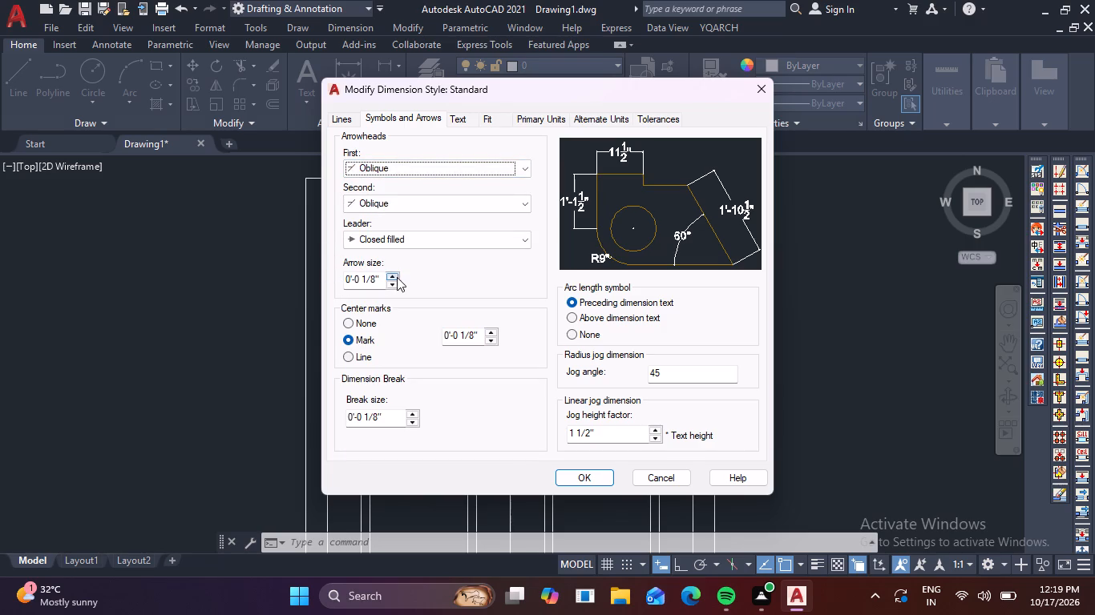
left_click(382, 279)
key("BackSpace")
key("BackSpace")
key("BackSpace")
key("BackSpace")
key("BackSpace")
key("BackSpace")
key("BackSpace")
key("BackSpace")
key("BackSpace")
key("BackSpace")
key("BackSpace")
key("BackSpace")
key("BackSpace")
key("BackSpace")
key("BackSpace")
key("BackSpace")
key("BackSpace")
key("1")
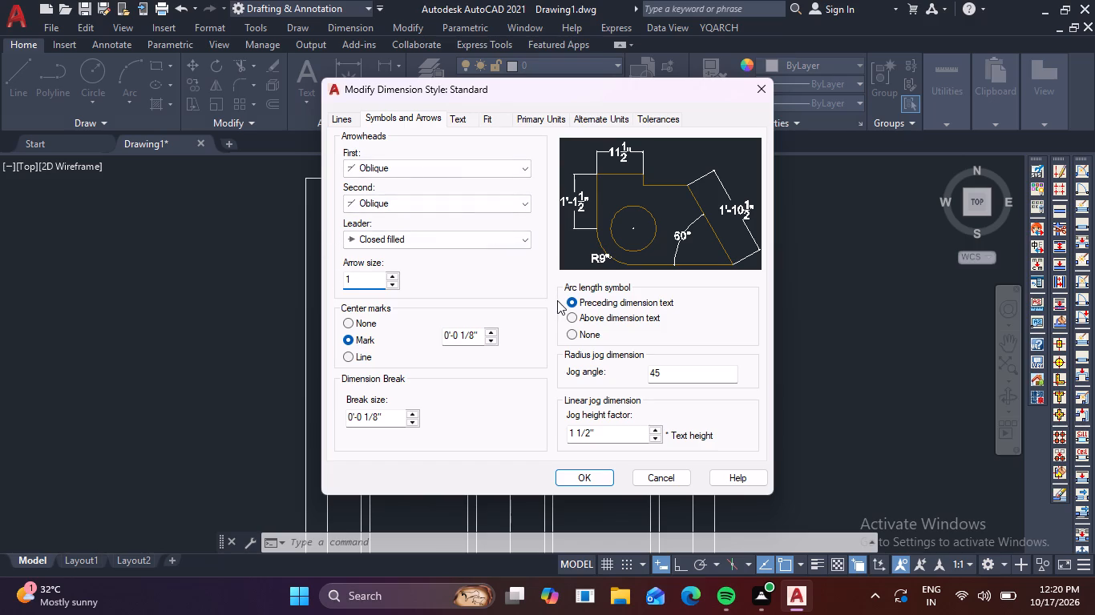
left_click(422, 118)
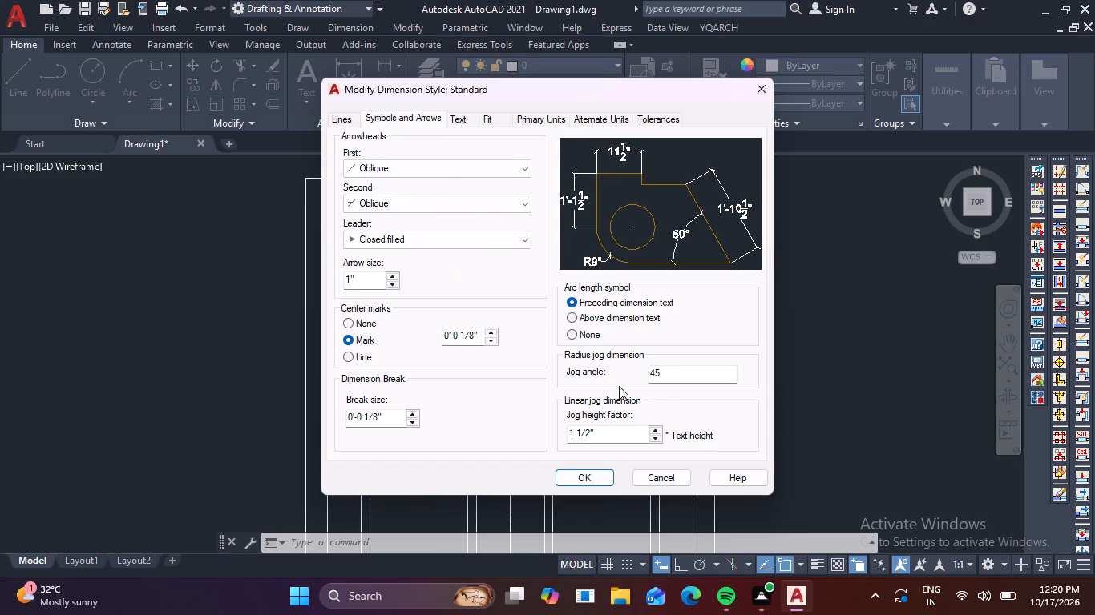
Turn on fixed length extension lines in the Standard dimension style.
left_click(340, 114)
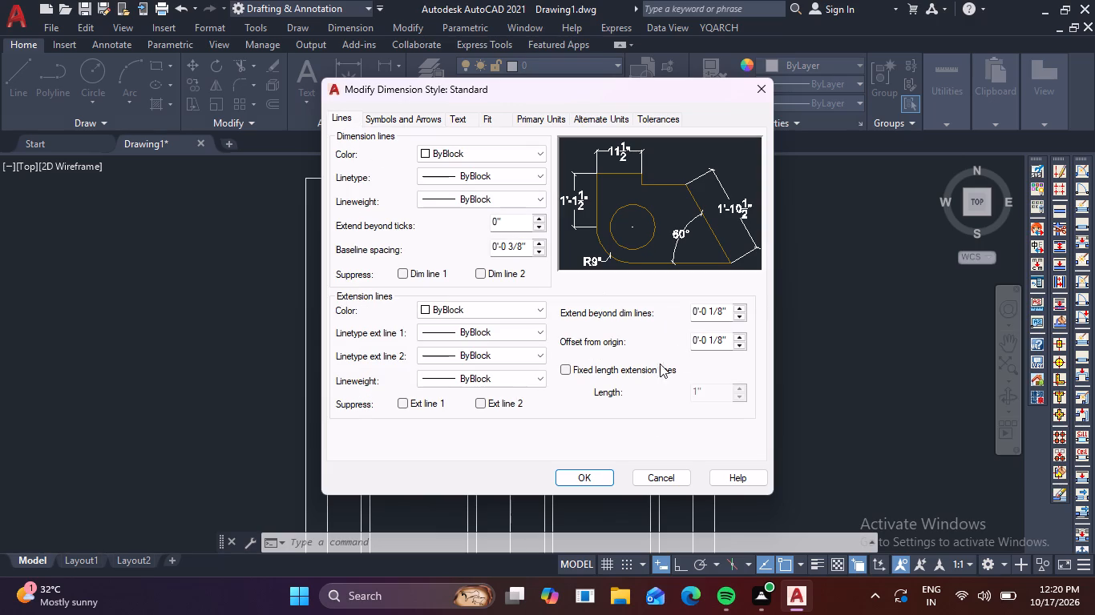
left_click(564, 368)
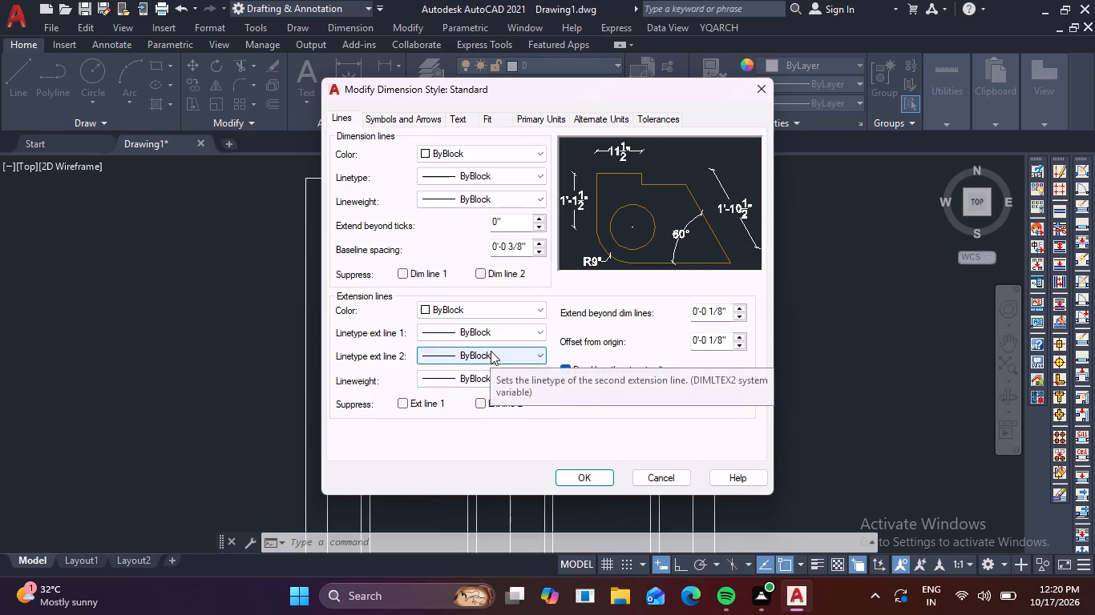
Set the dimension style's text alignment to Aligned with dimension line.
left_click(422, 119)
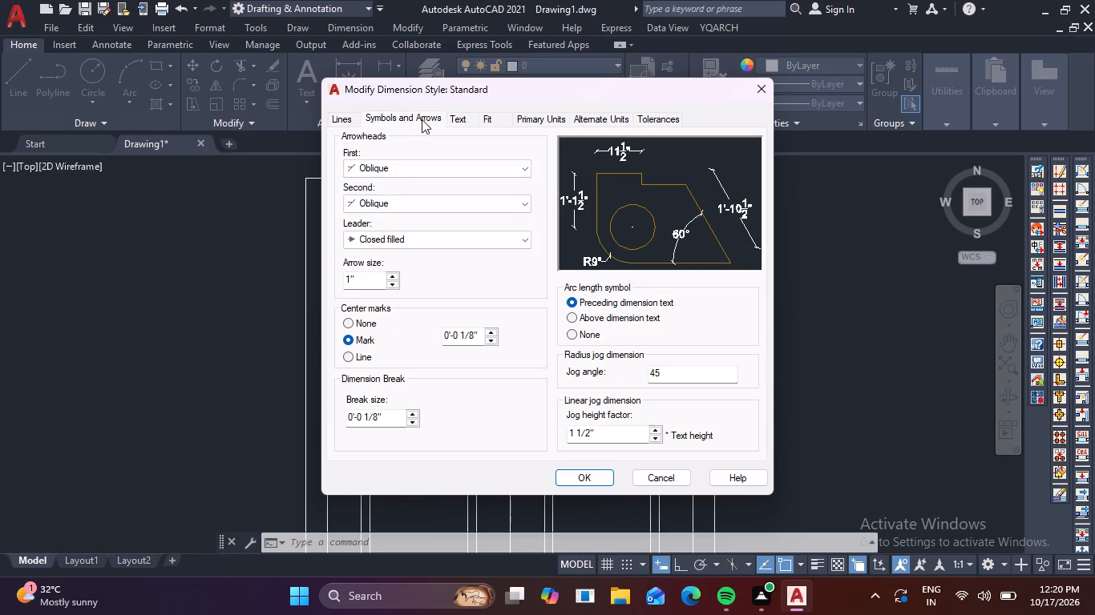
left_click(452, 118)
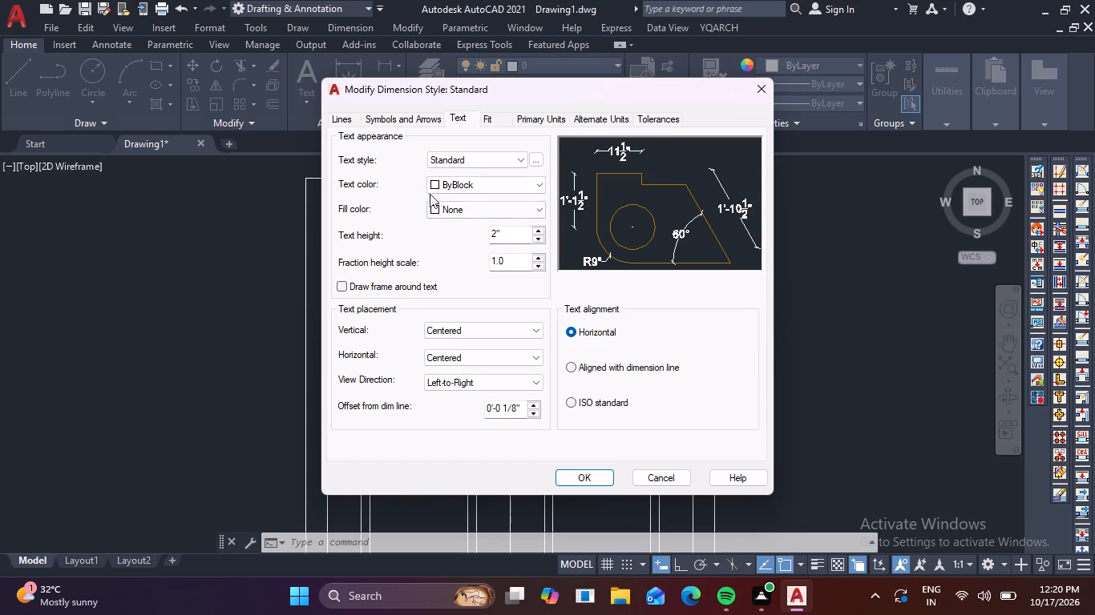
left_click(572, 404)
left_click(572, 404)
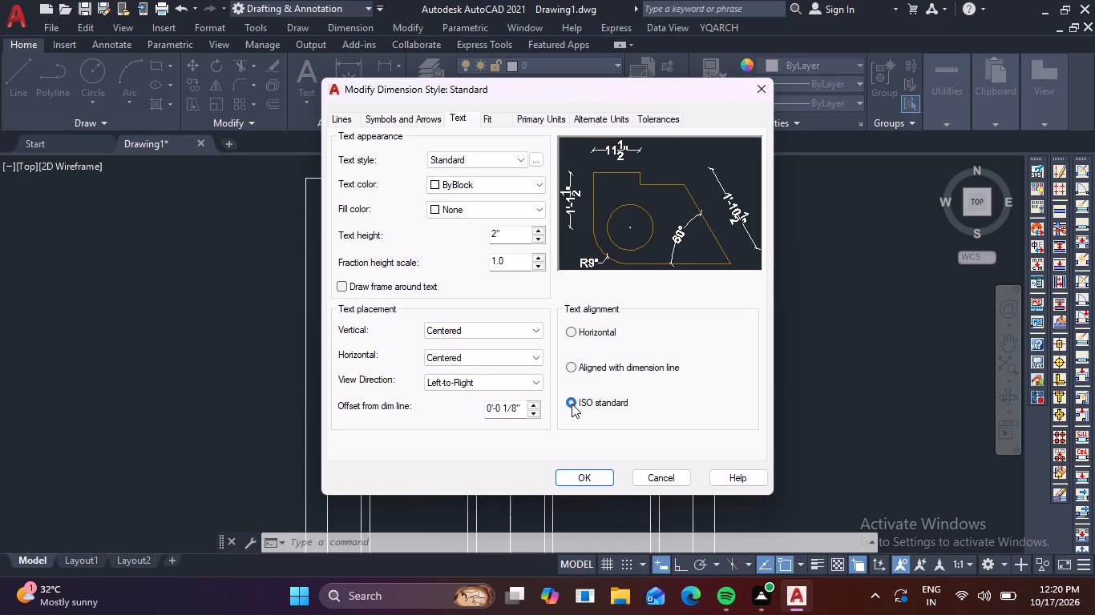
left_click(566, 364)
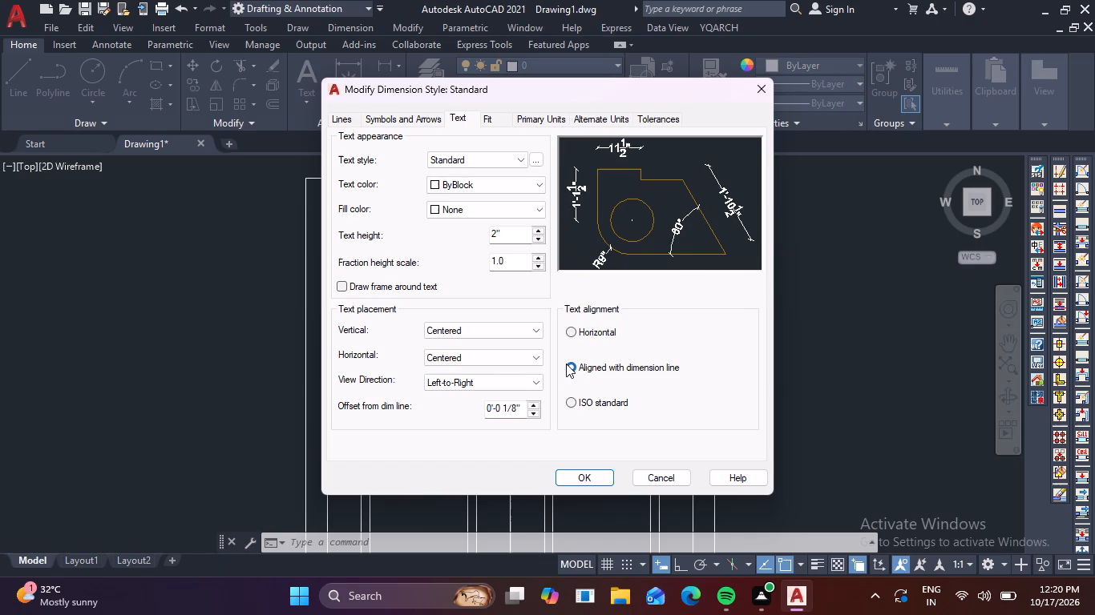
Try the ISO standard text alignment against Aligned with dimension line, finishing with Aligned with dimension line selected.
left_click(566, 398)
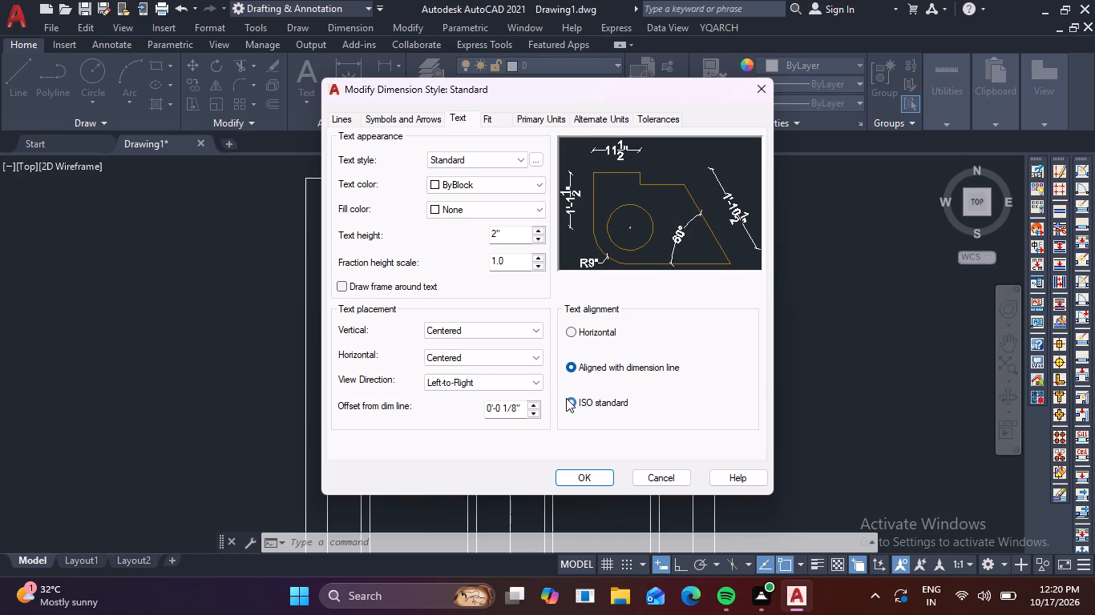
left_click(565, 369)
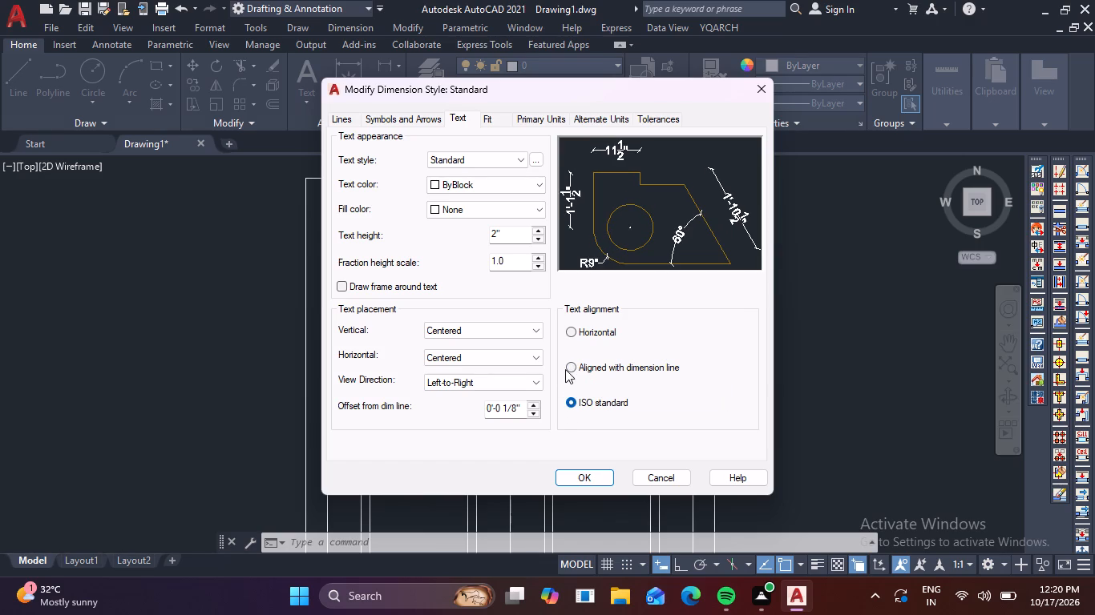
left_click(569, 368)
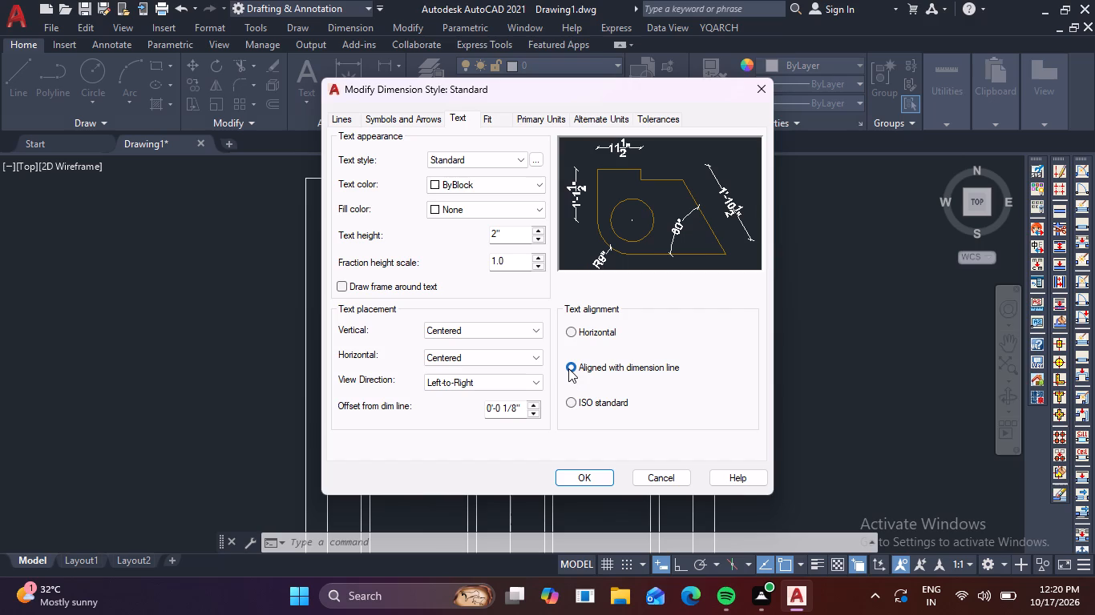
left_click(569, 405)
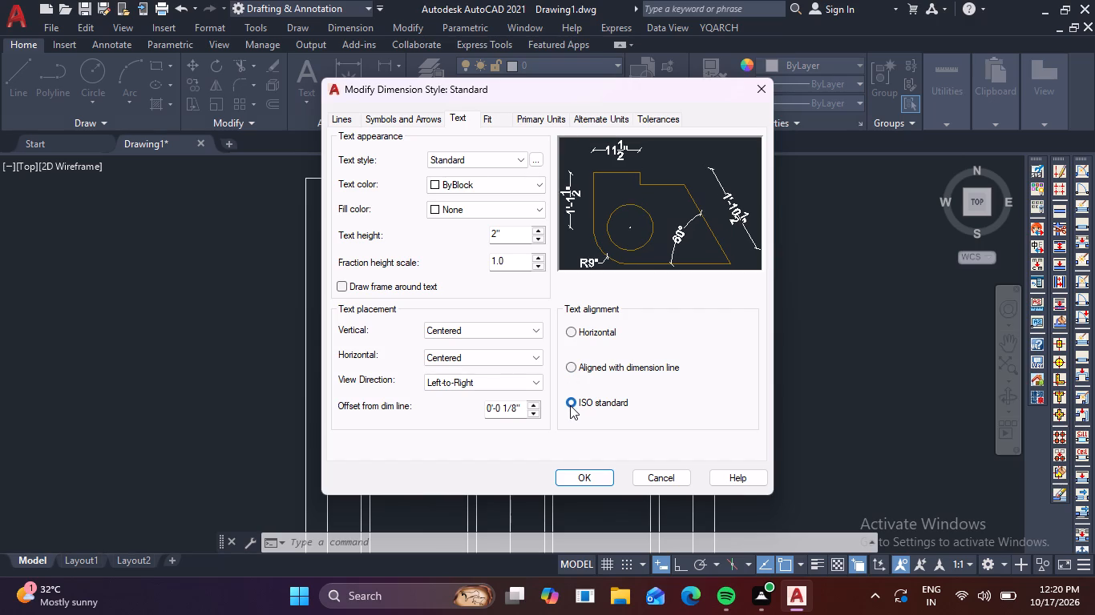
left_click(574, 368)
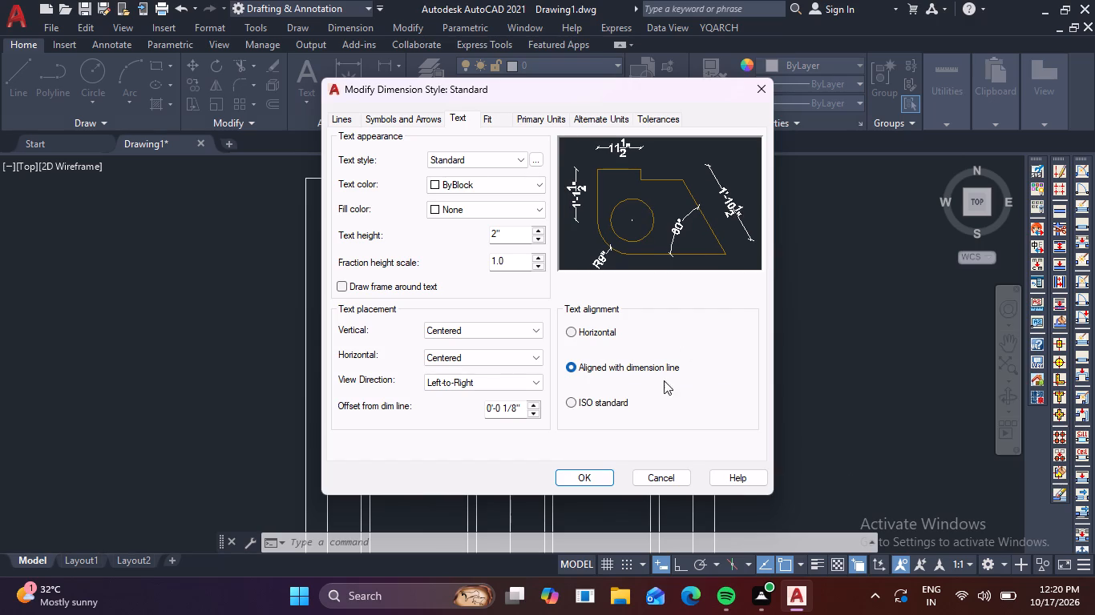
Apply the text settings to the Standard dimension style and set it as the current style.
left_click(598, 483)
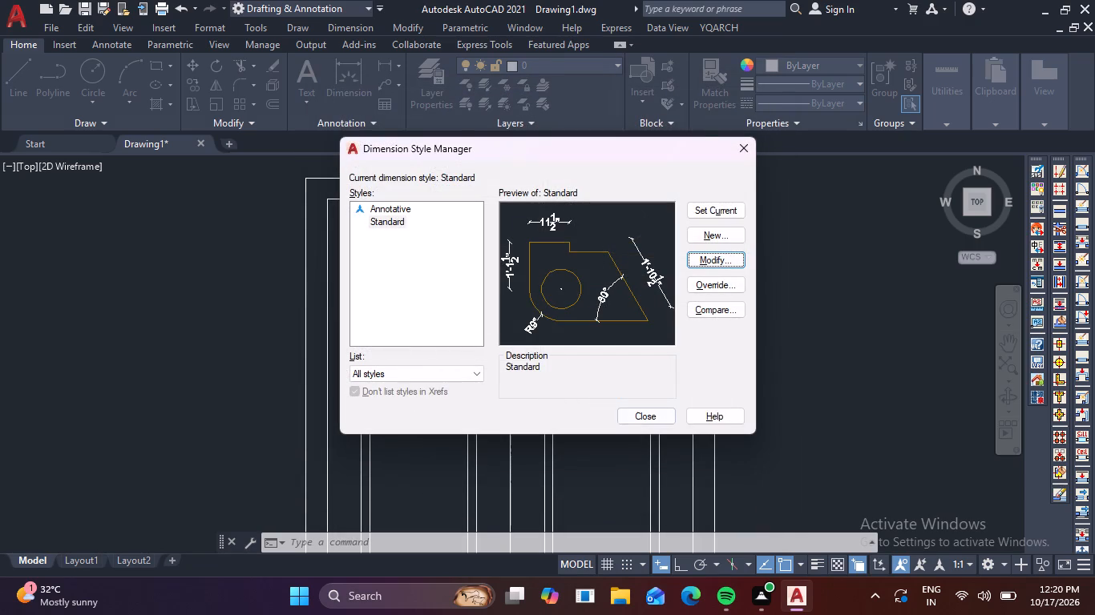
left_click(719, 211)
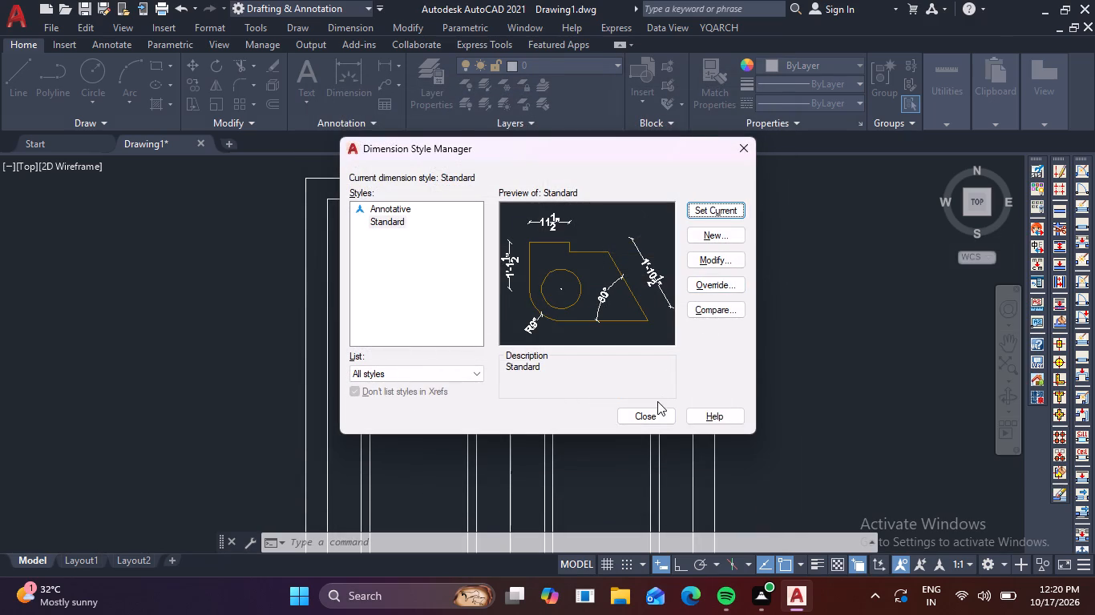
left_click(652, 414)
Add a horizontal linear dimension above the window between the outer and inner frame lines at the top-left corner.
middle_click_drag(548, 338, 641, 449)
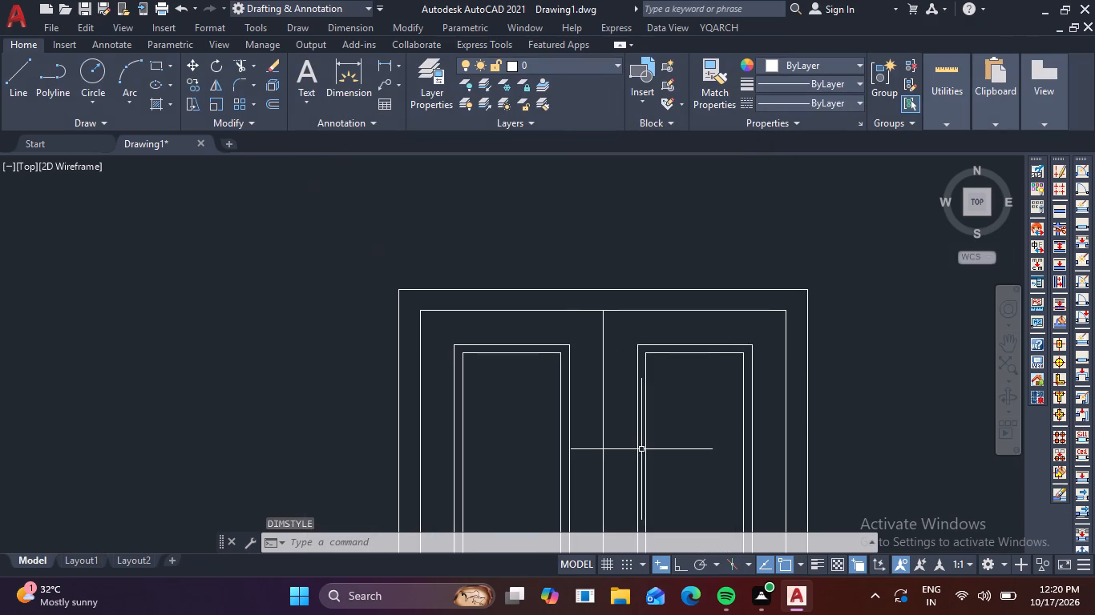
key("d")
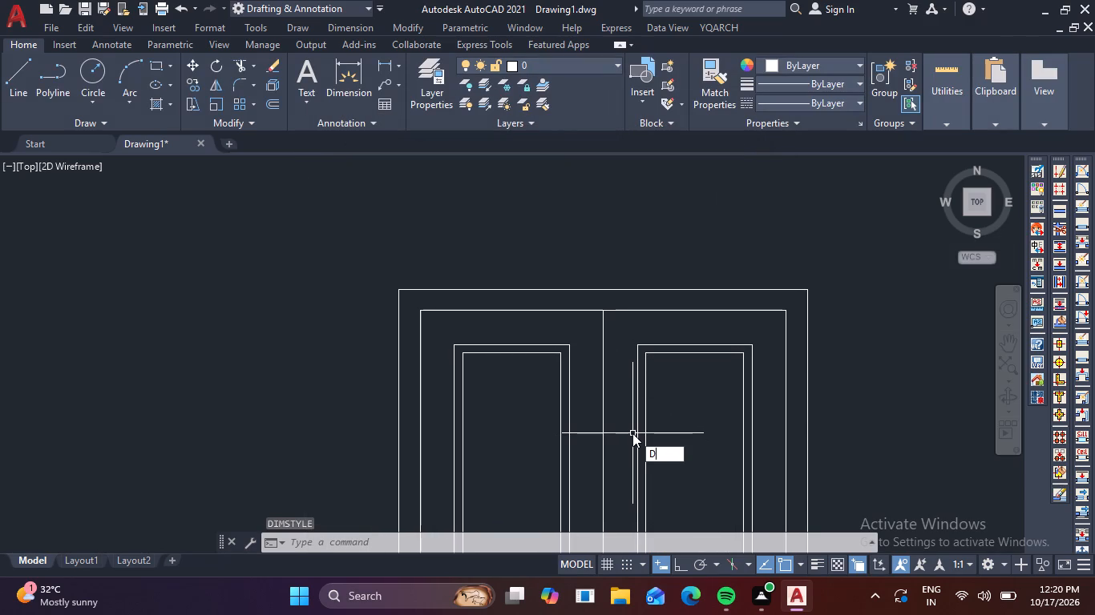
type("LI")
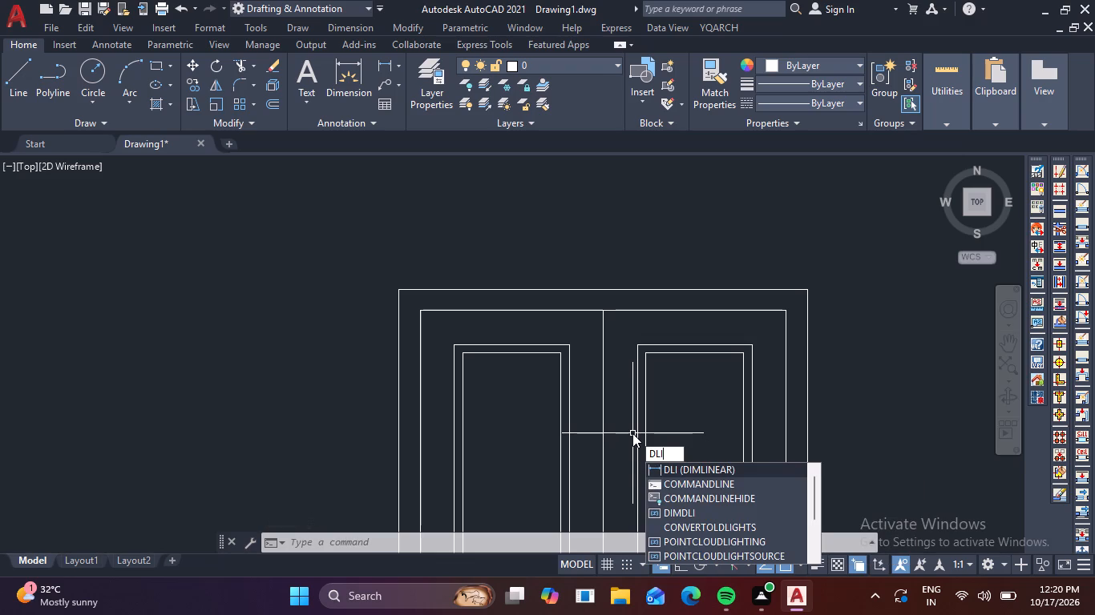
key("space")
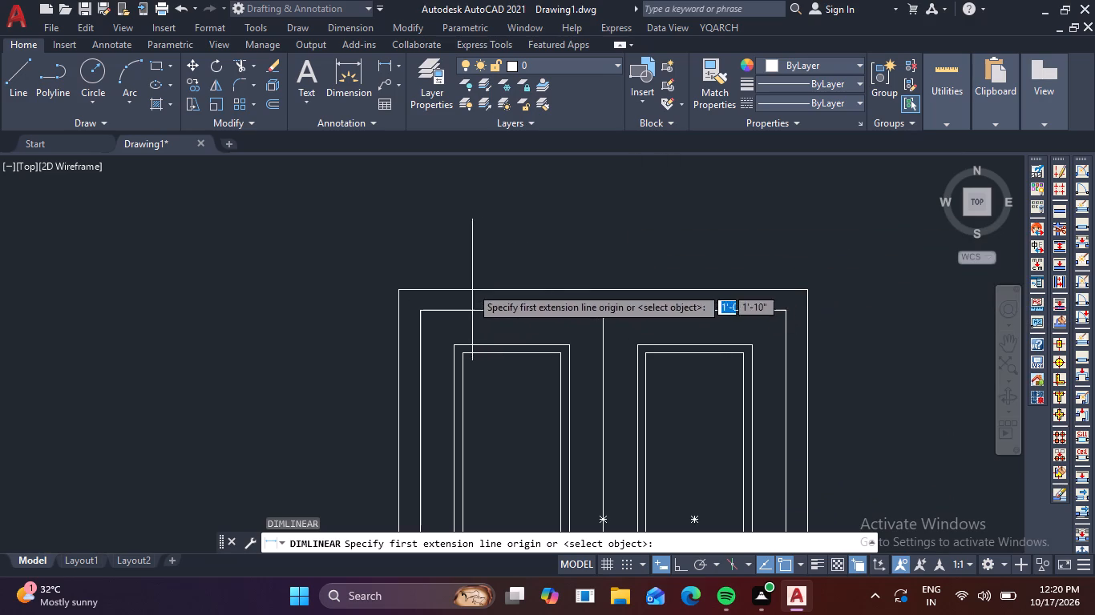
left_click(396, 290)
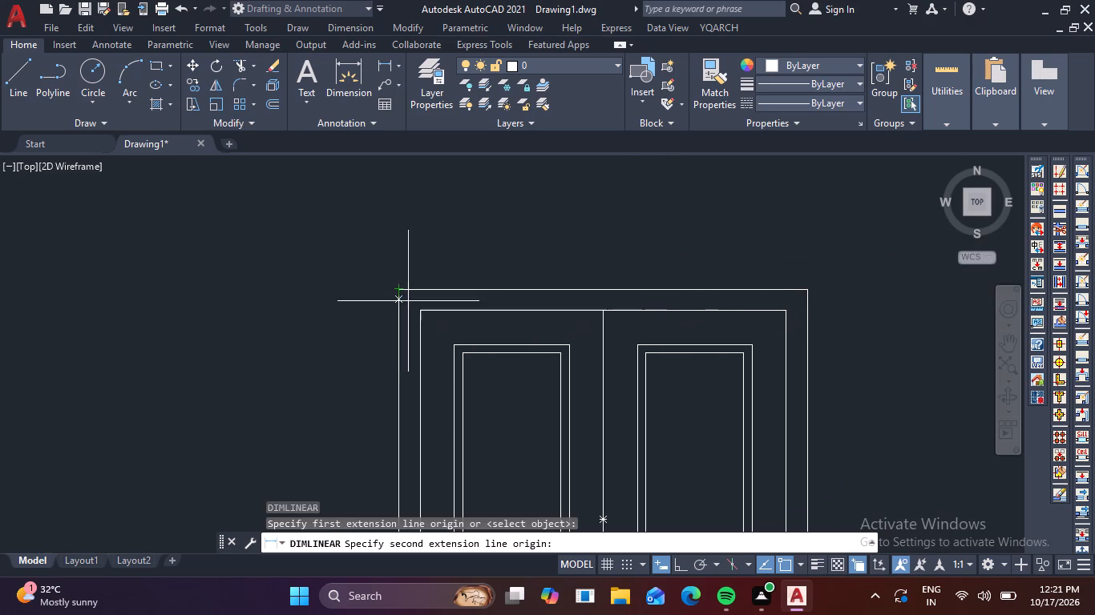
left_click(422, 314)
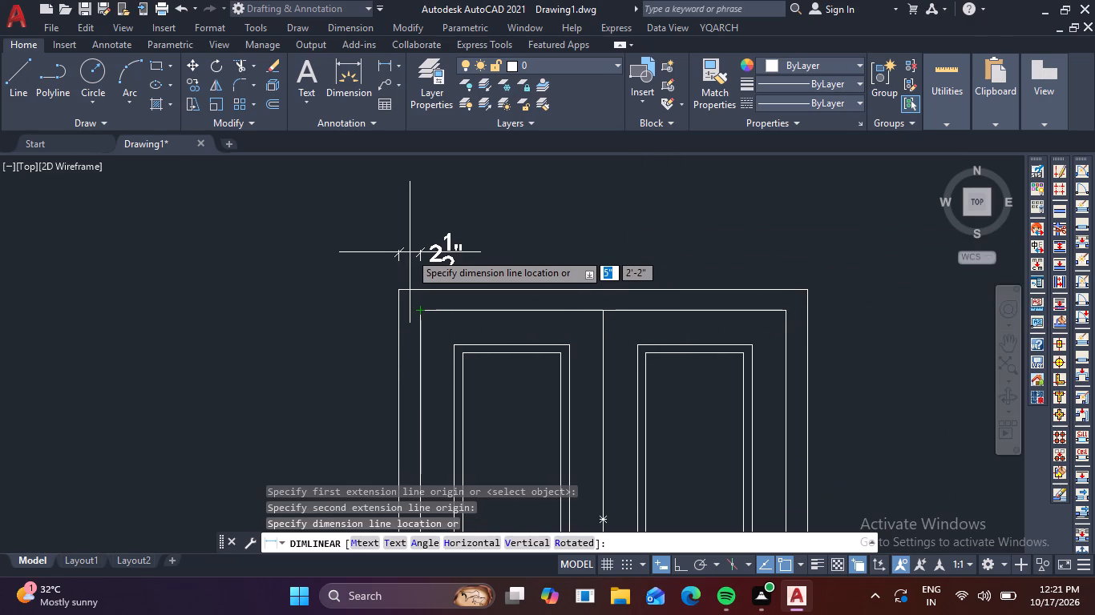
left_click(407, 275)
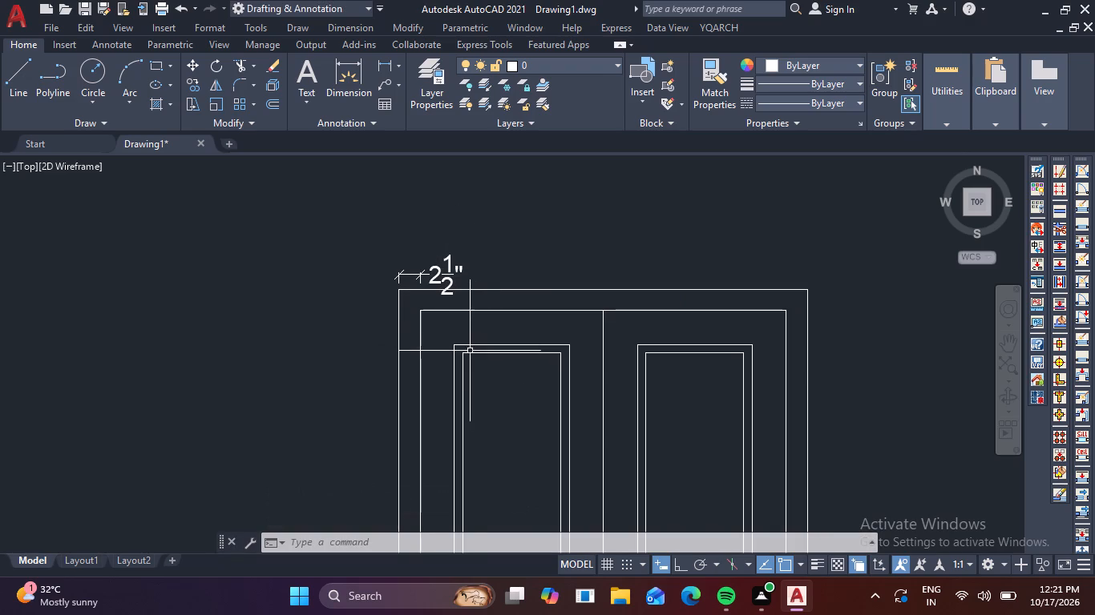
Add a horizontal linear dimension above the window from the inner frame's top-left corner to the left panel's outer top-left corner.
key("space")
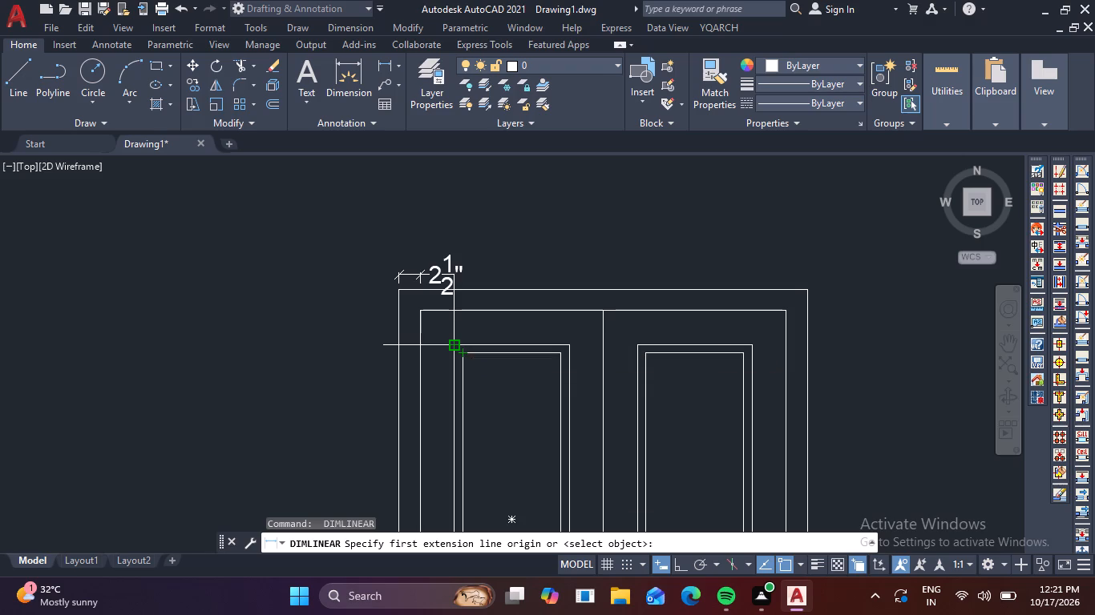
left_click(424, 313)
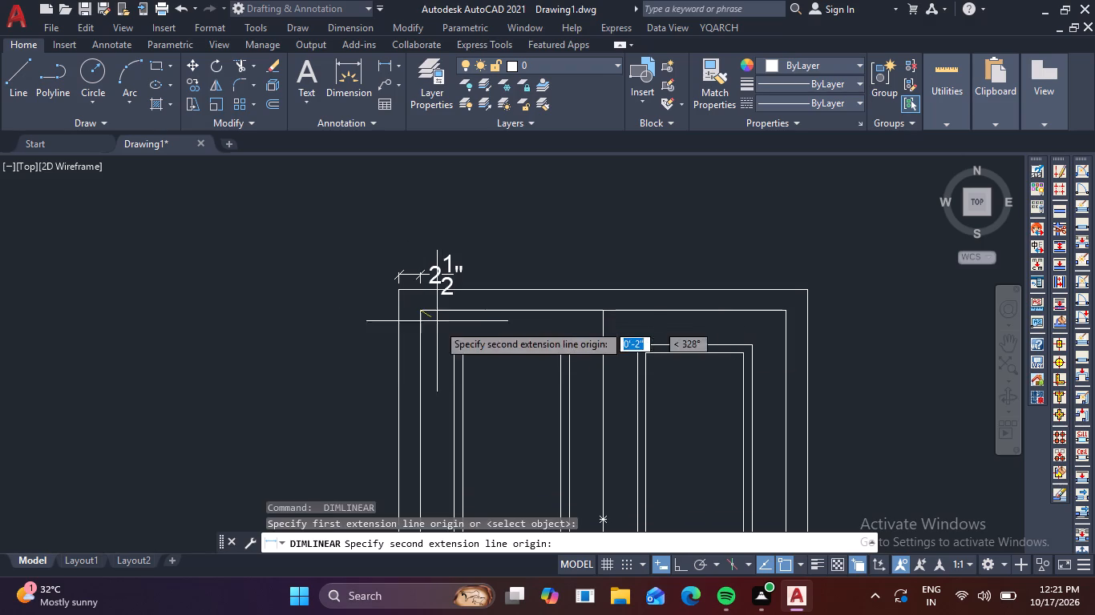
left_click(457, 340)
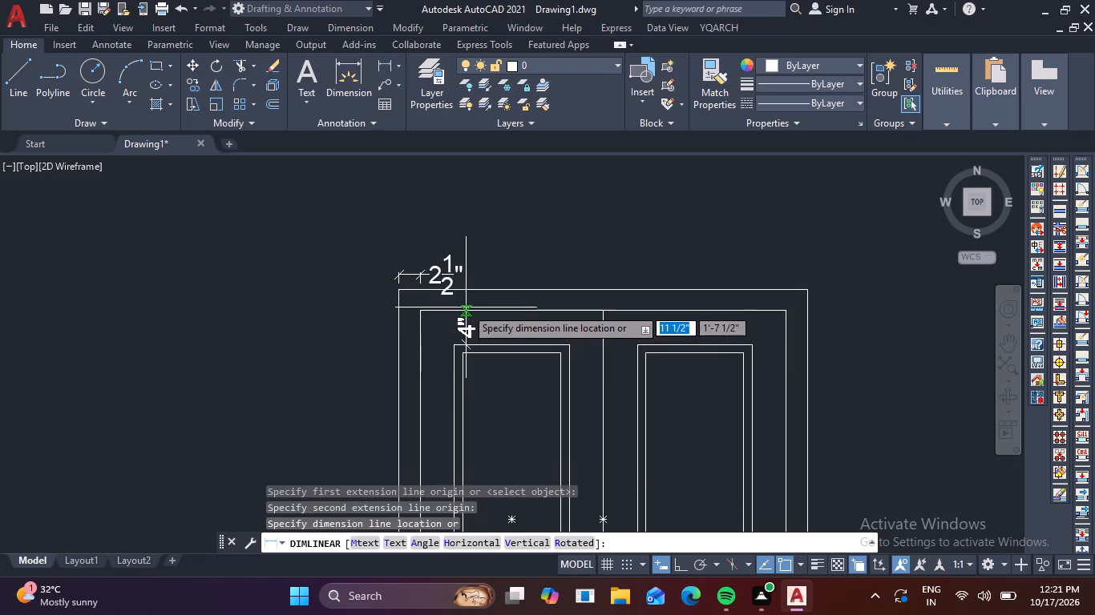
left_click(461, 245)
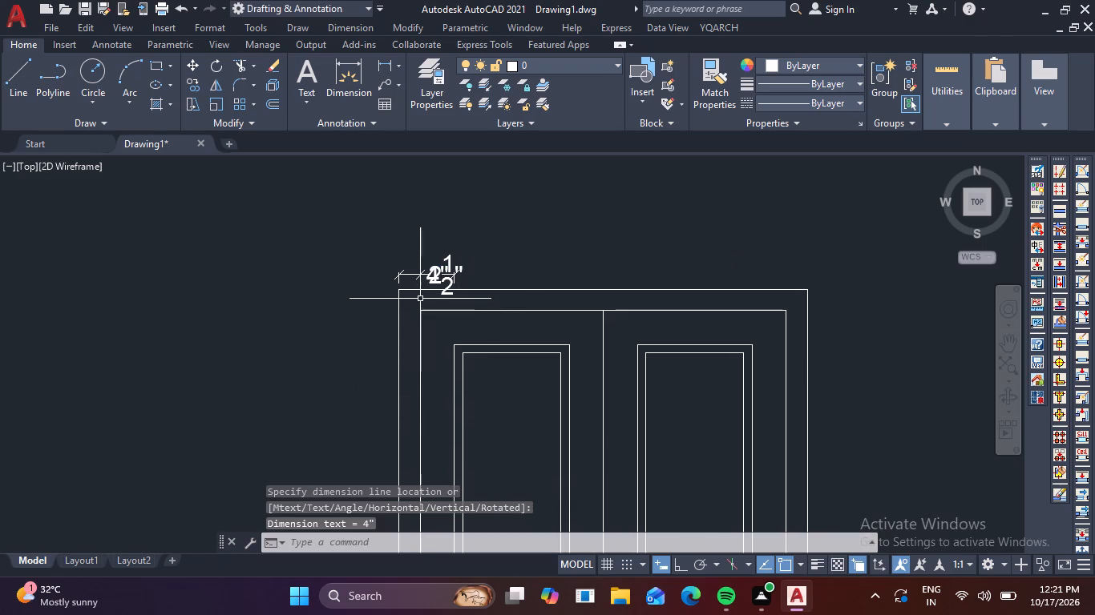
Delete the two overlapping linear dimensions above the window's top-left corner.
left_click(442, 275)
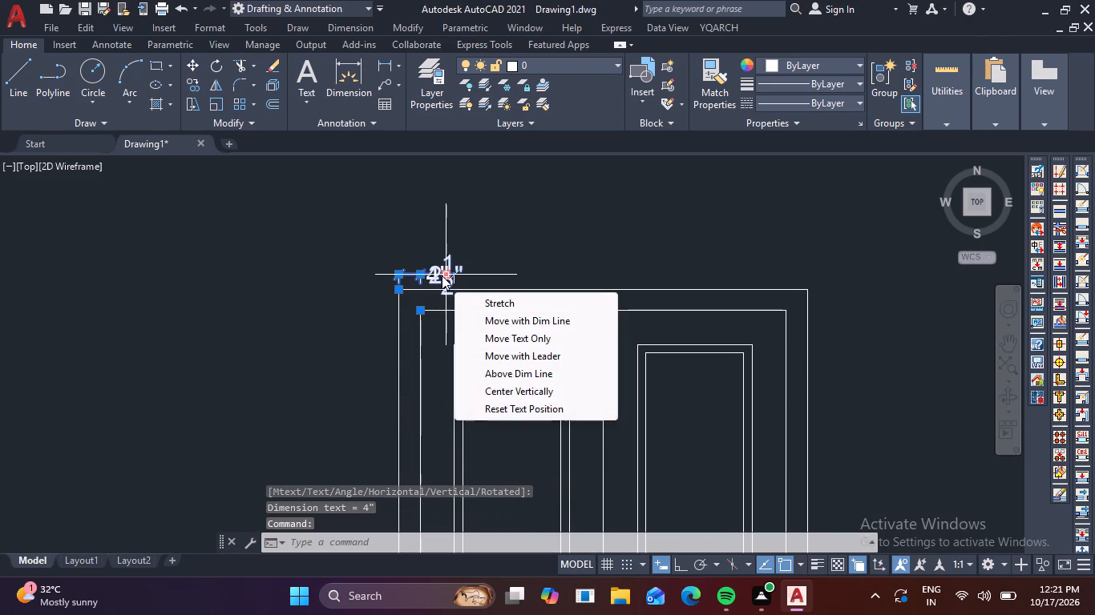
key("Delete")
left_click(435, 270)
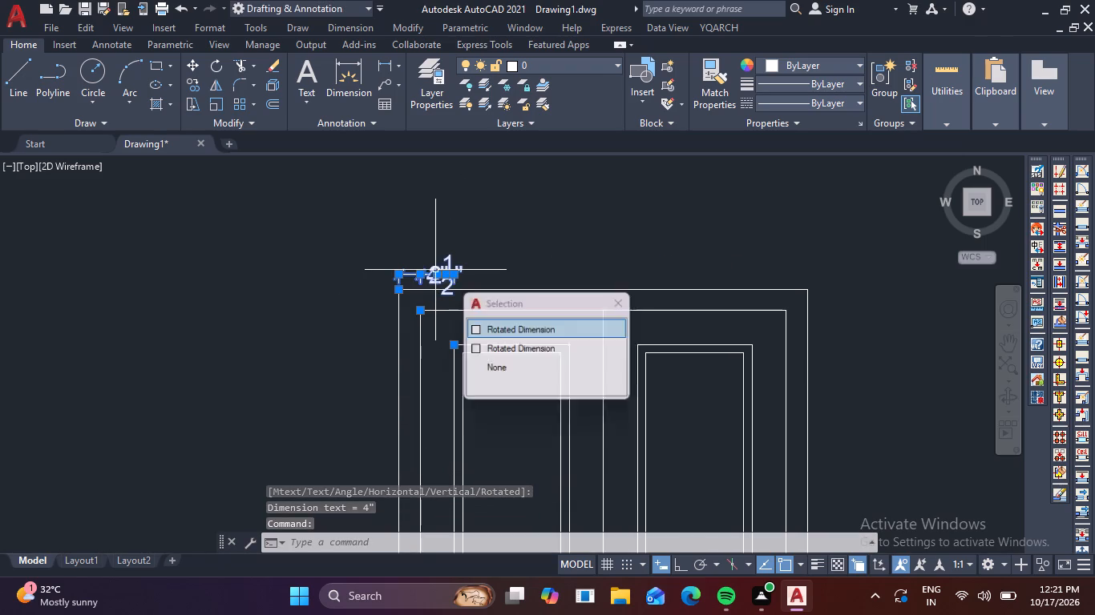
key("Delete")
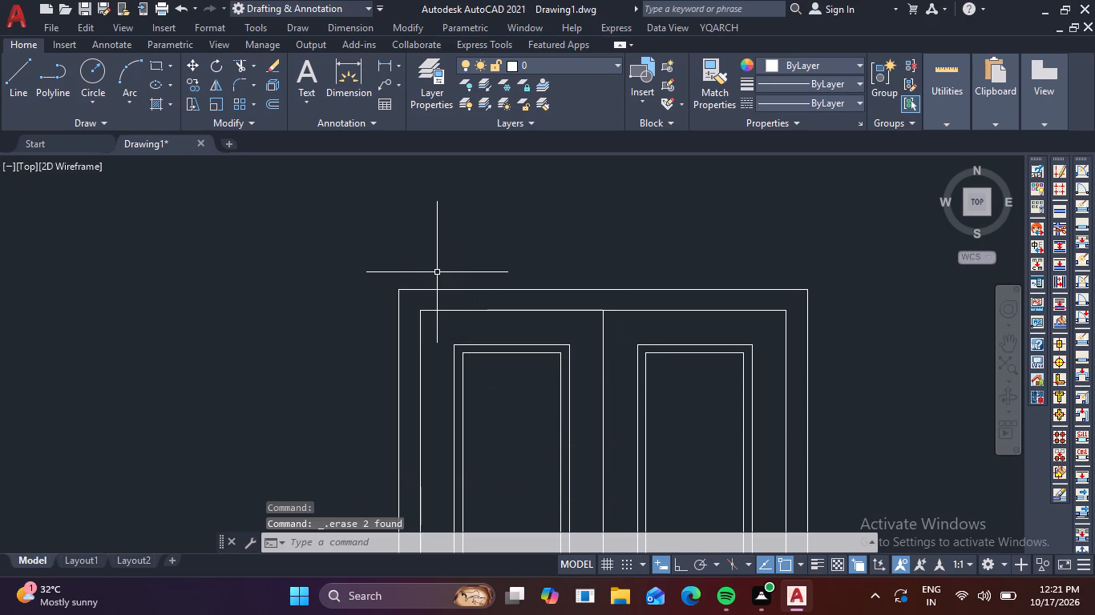
Set the Standard dimension style's text height to 1".
type("D")
key("space")
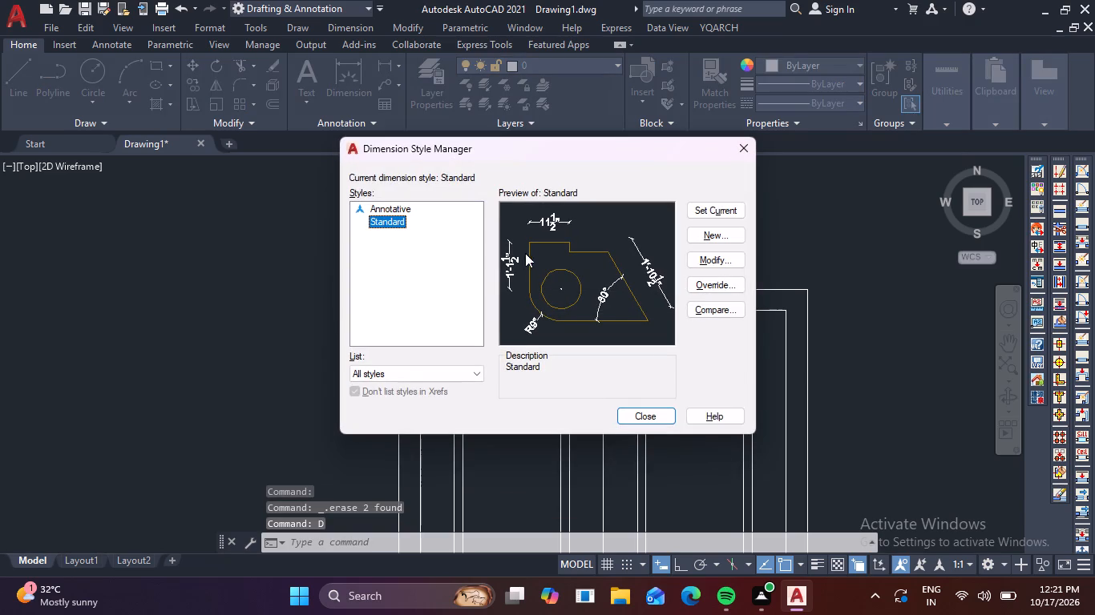
left_click(717, 255)
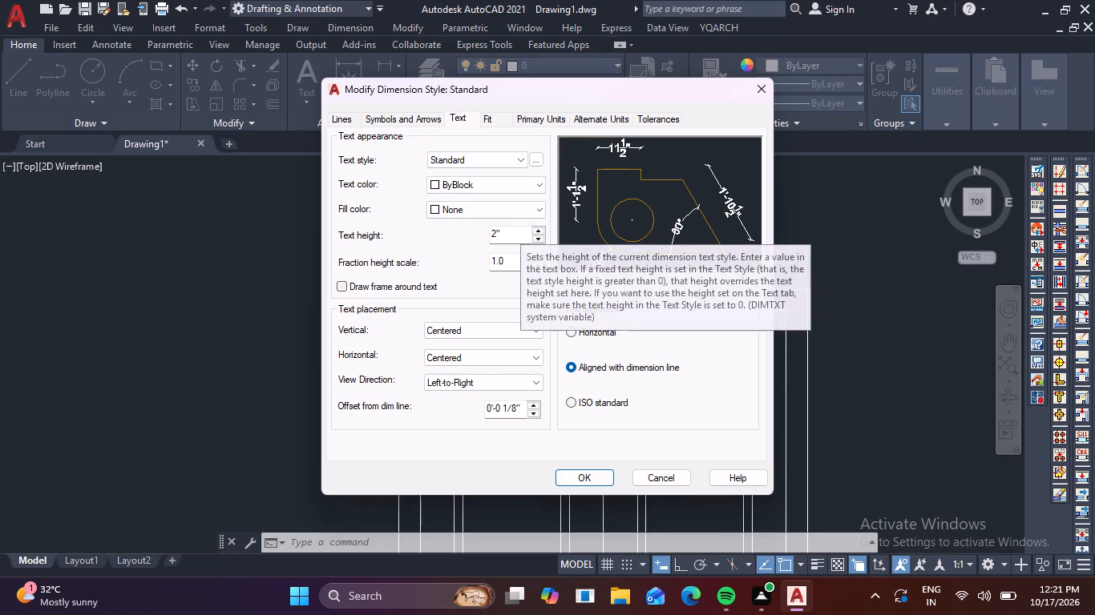
left_click(513, 235)
key("BackSpace")
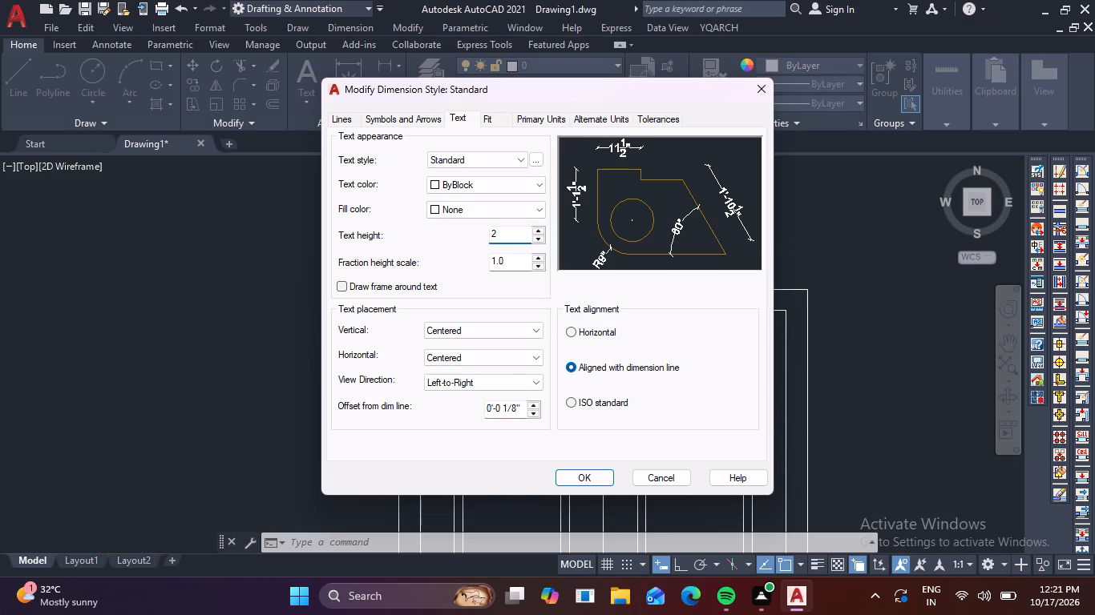
key("BackSpace")
key("1")
Set the Standard dimension style's arrow size to .6, apply the changes and make the style current.
left_click(348, 116)
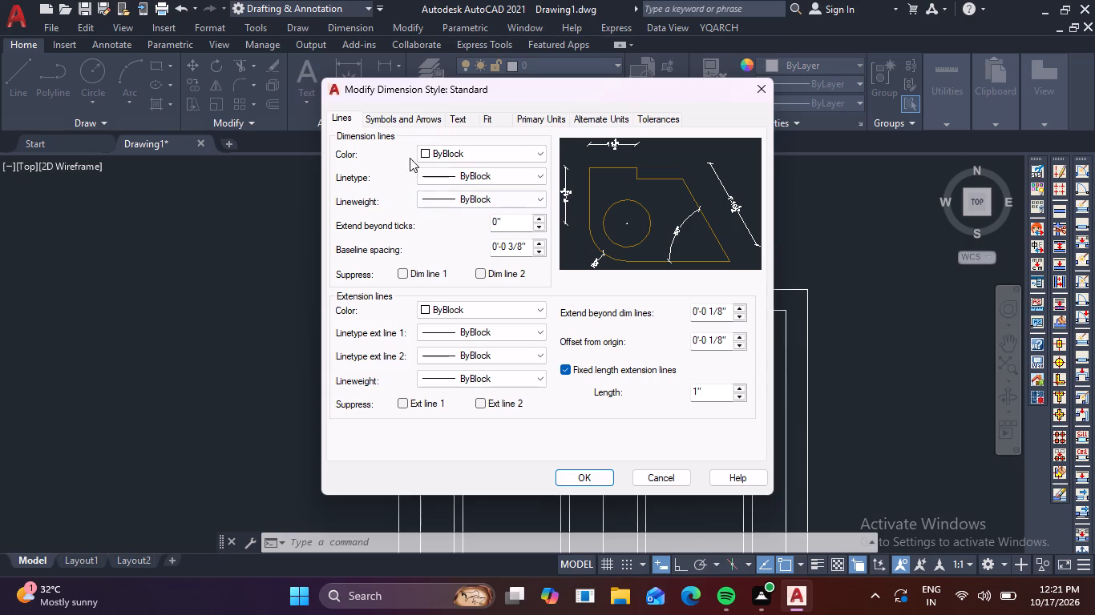
left_click(416, 114)
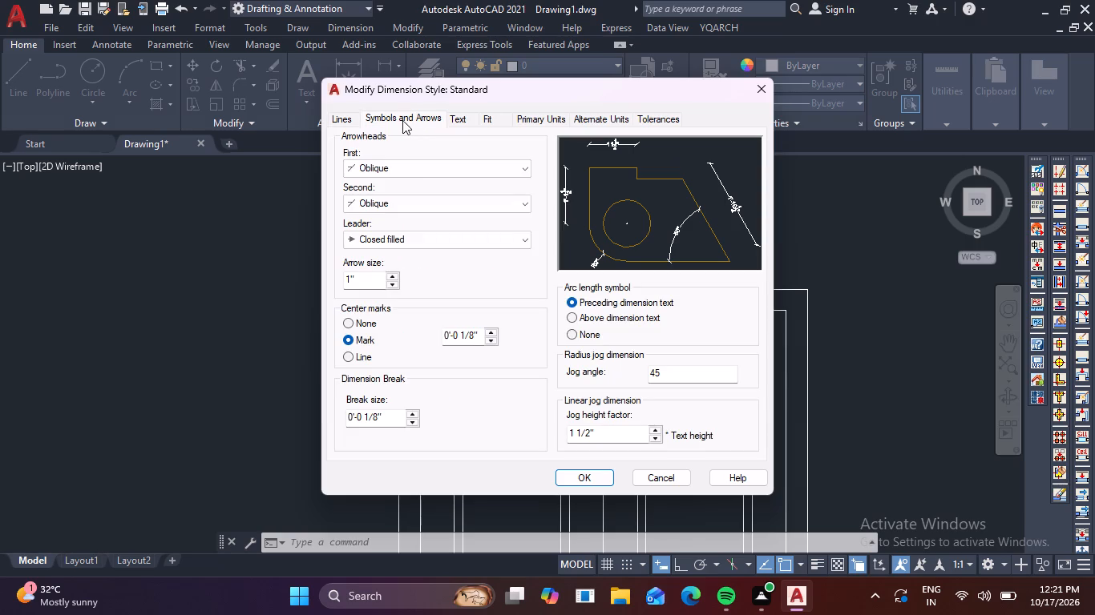
left_click(366, 279)
key("BackSpace")
key("BackSpace")
key("BackSpace")
key("BackSpace")
key("period")
key("6")
left_click(578, 480)
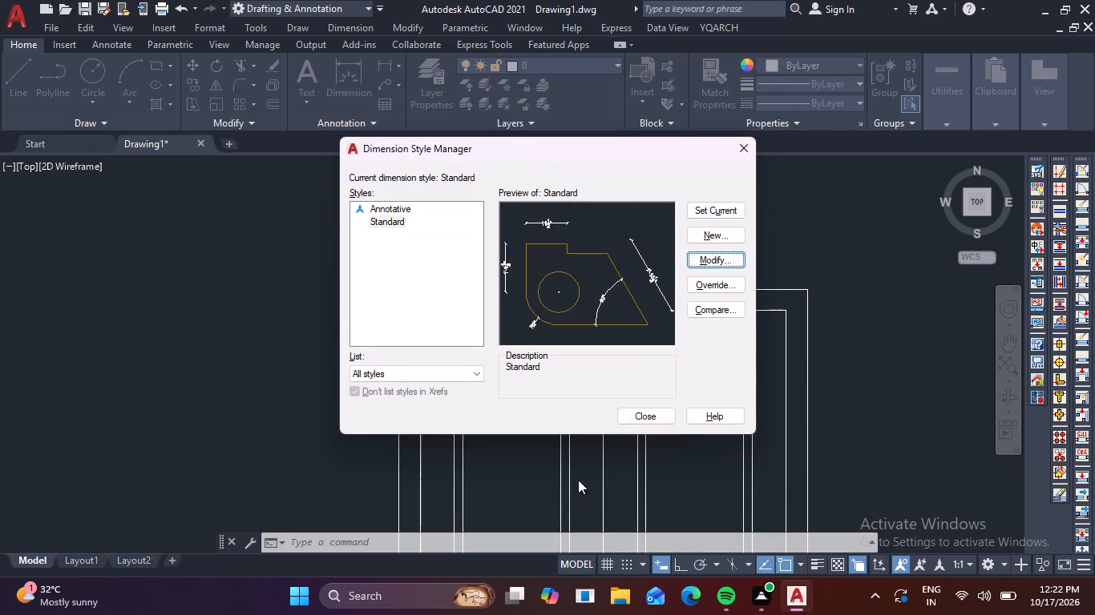
left_click(727, 215)
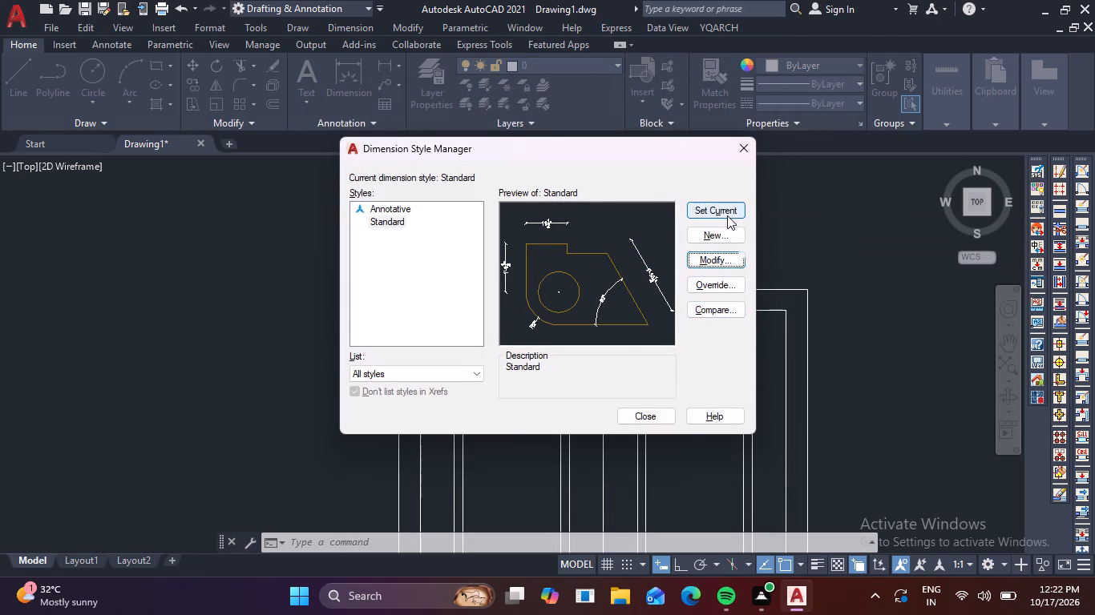
left_click(656, 418)
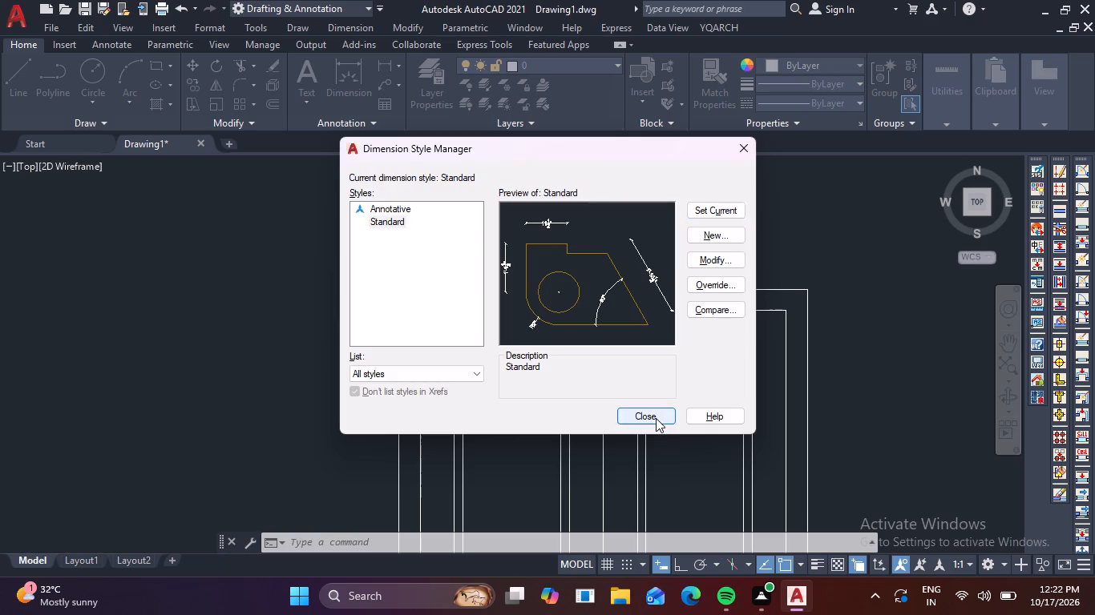
scroll(407, 287, "up", 1)
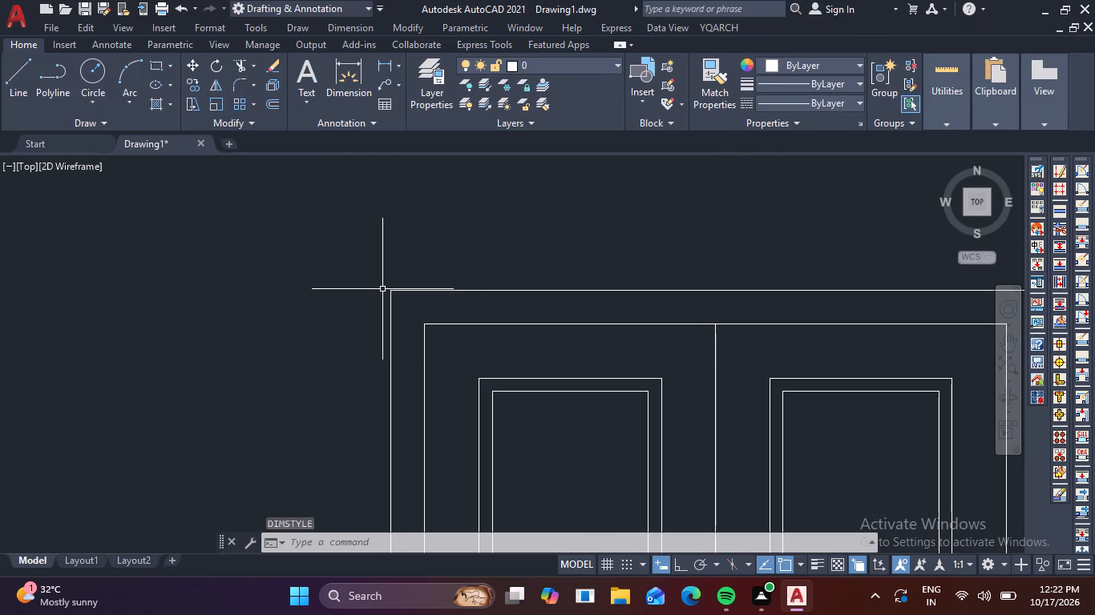
Add a horizontal linear dimension above the window from the outer frame's top-left corner to the inner frame's top-left corner.
type("DLI")
key("space")
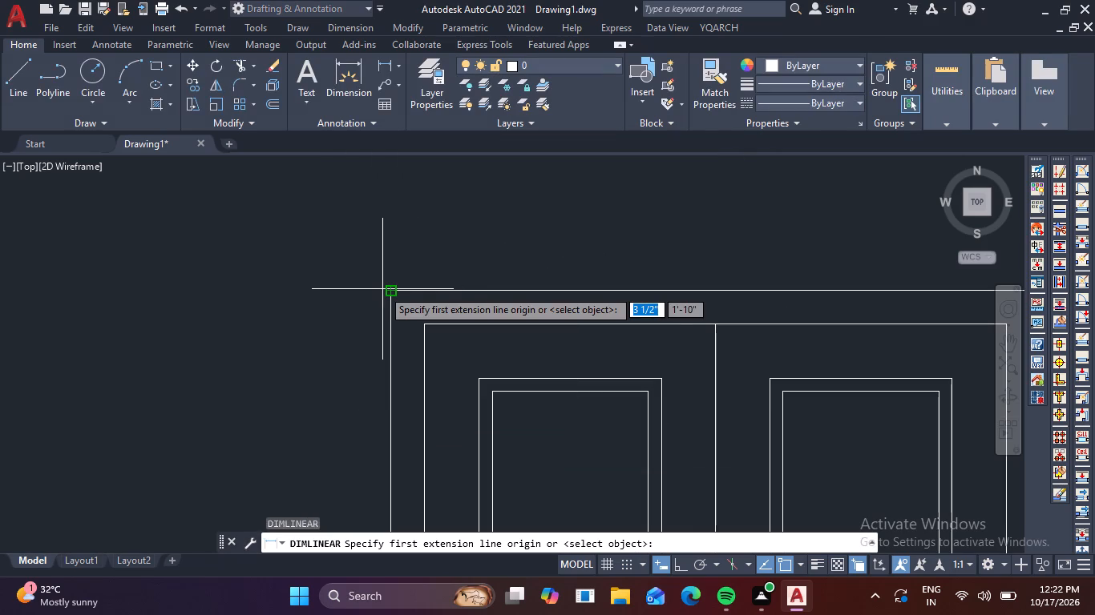
left_click(389, 292)
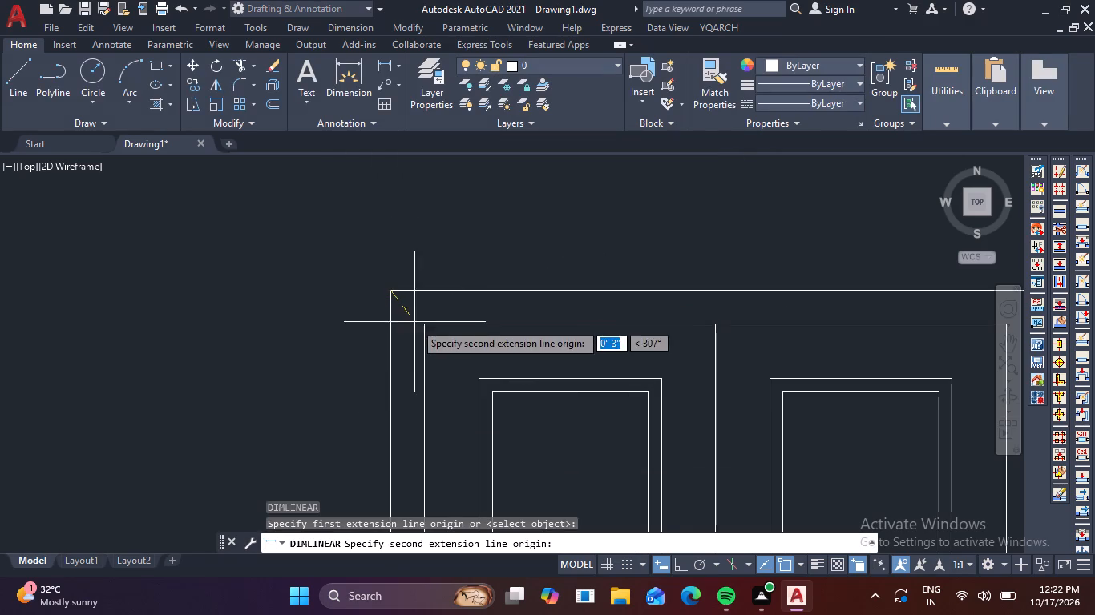
left_click(423, 329)
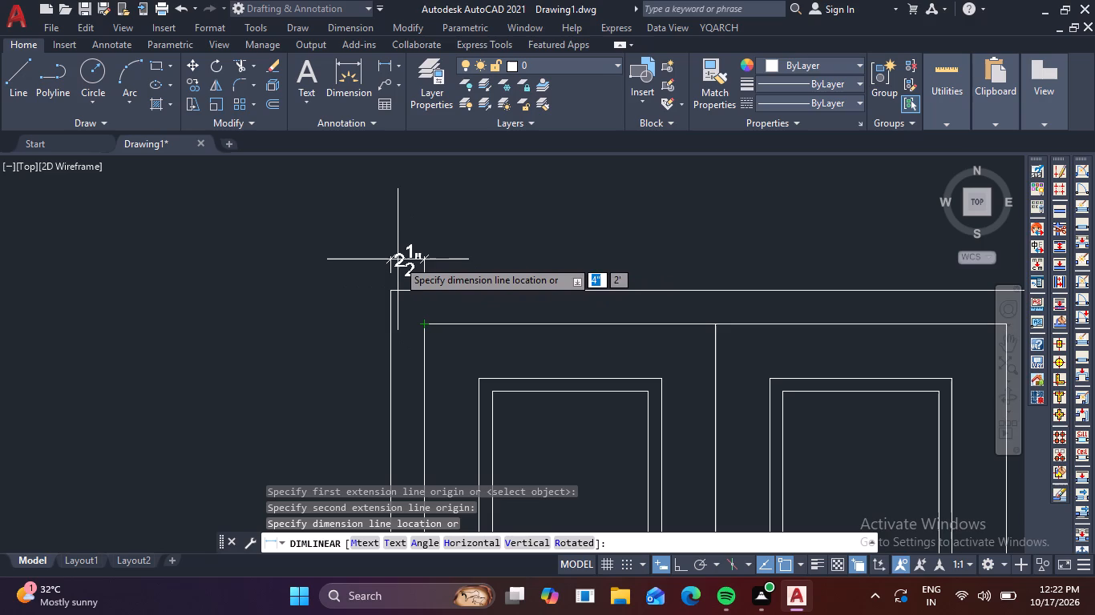
left_click(407, 267)
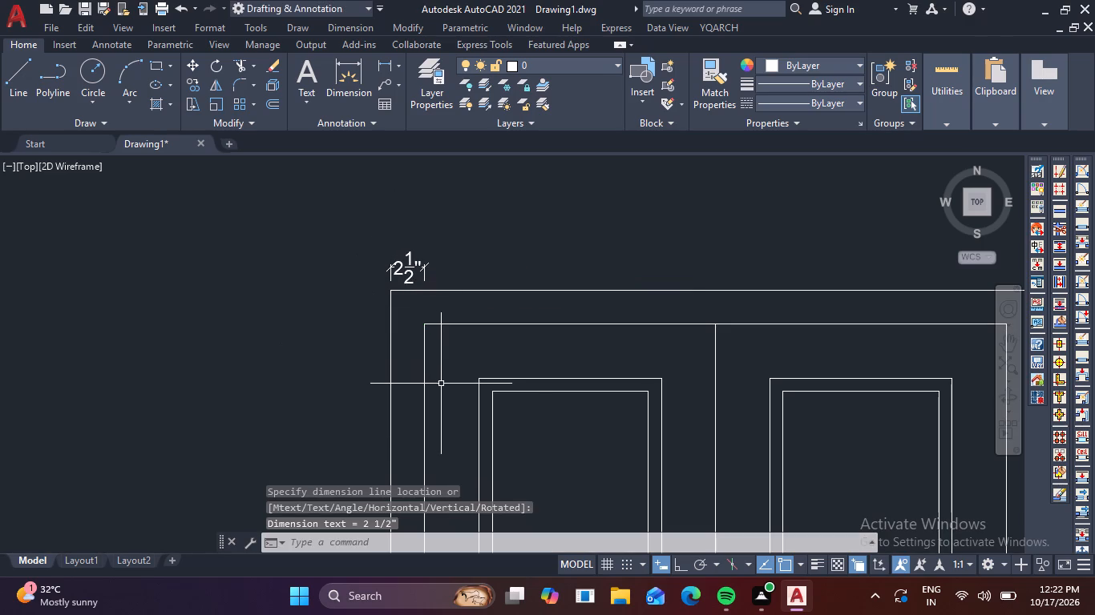
Dimension horizontally from the inner frame's top-left corner to the left panel's outer top-left corner, in line with the first dimension.
key("space")
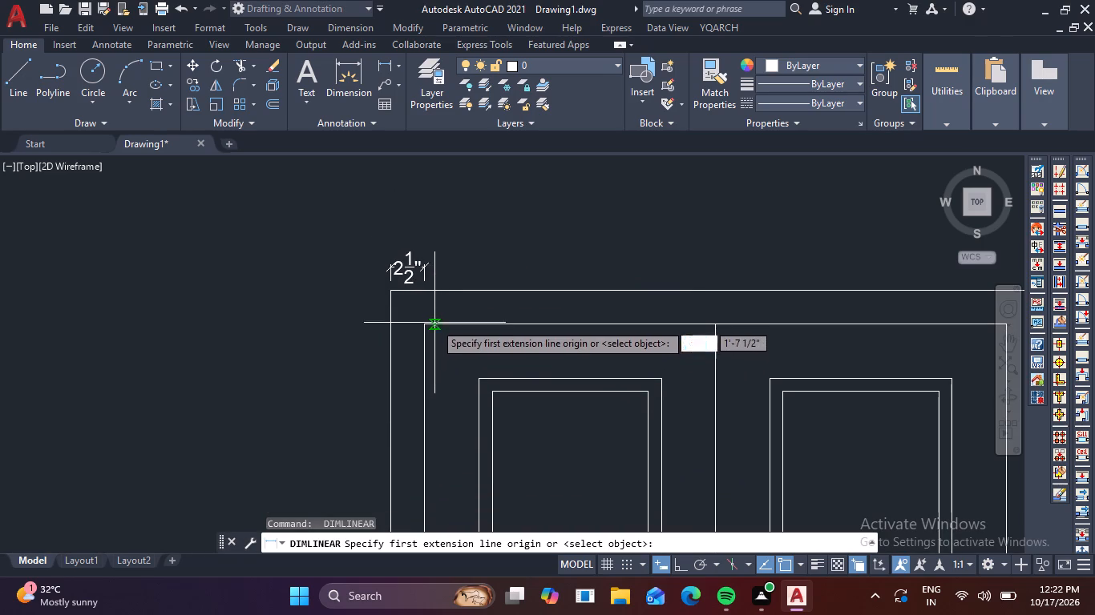
left_click(426, 323)
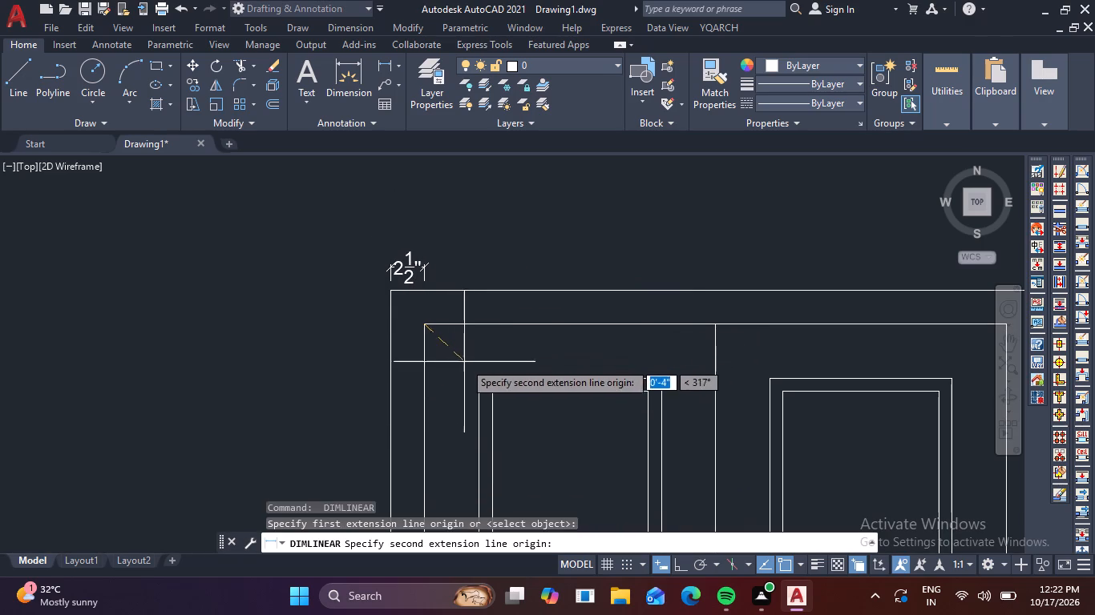
left_click(471, 379)
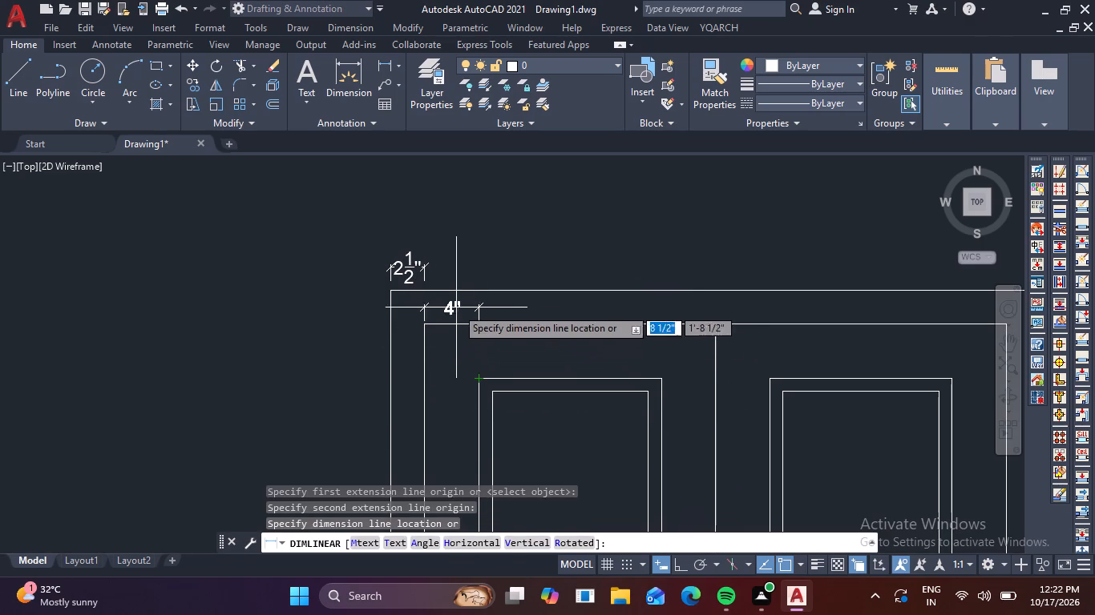
scroll(438, 271, "up", 3)
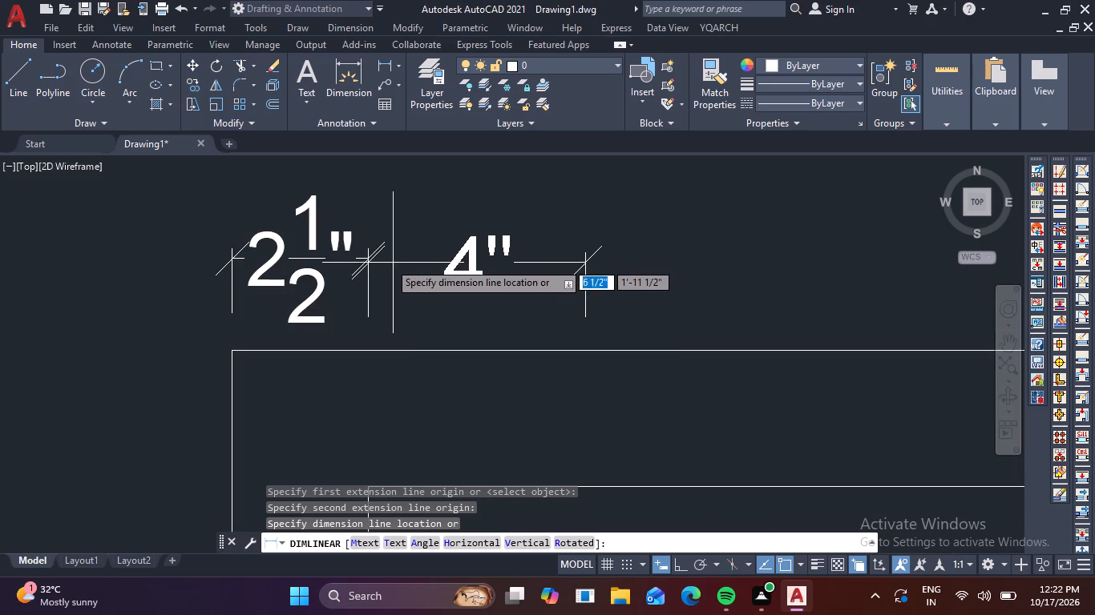
left_click(375, 259)
Dimension the left panel's outer width between its top corners, aligned with the dimension row above the window.
scroll(517, 310, "down", 4)
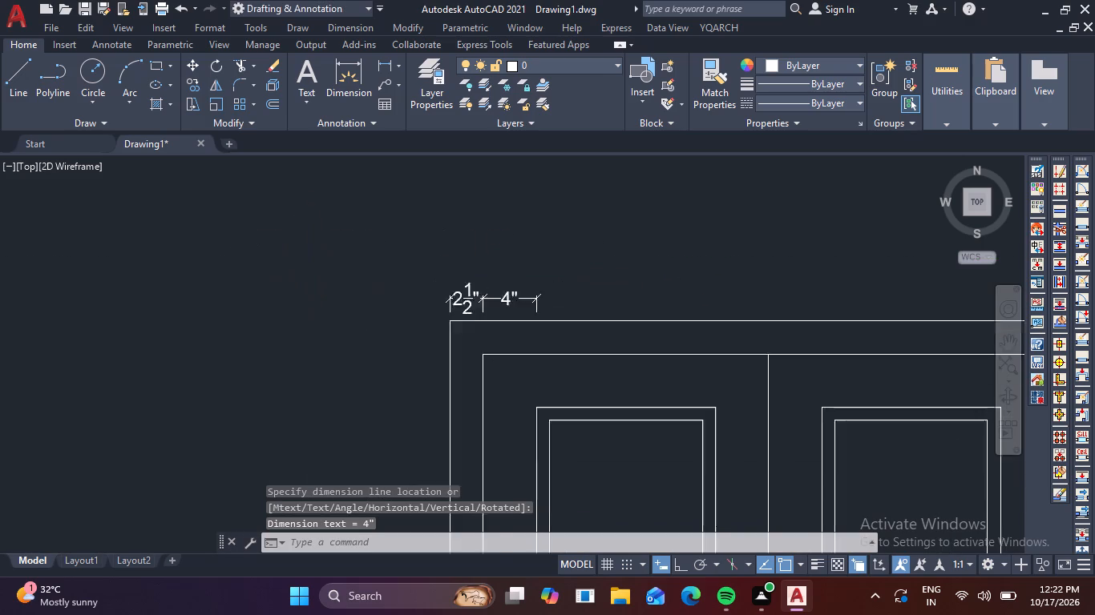
scroll(515, 312, "up", 3)
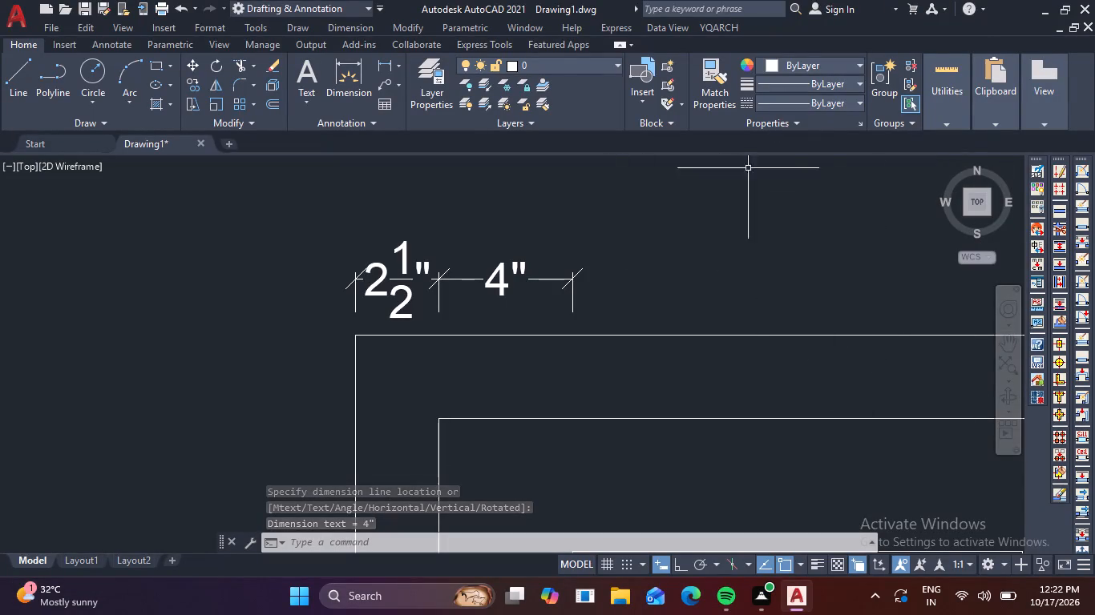
scroll(689, 243, "down", 1)
middle_click_drag(761, 293, 622, 266)
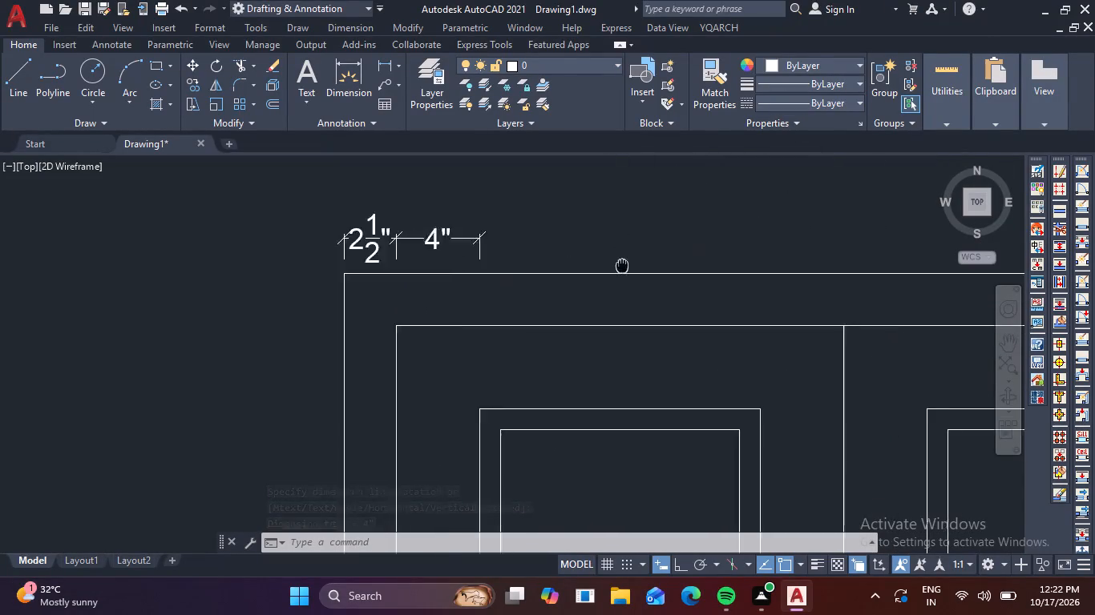
middle_click_drag(622, 266, 591, 275)
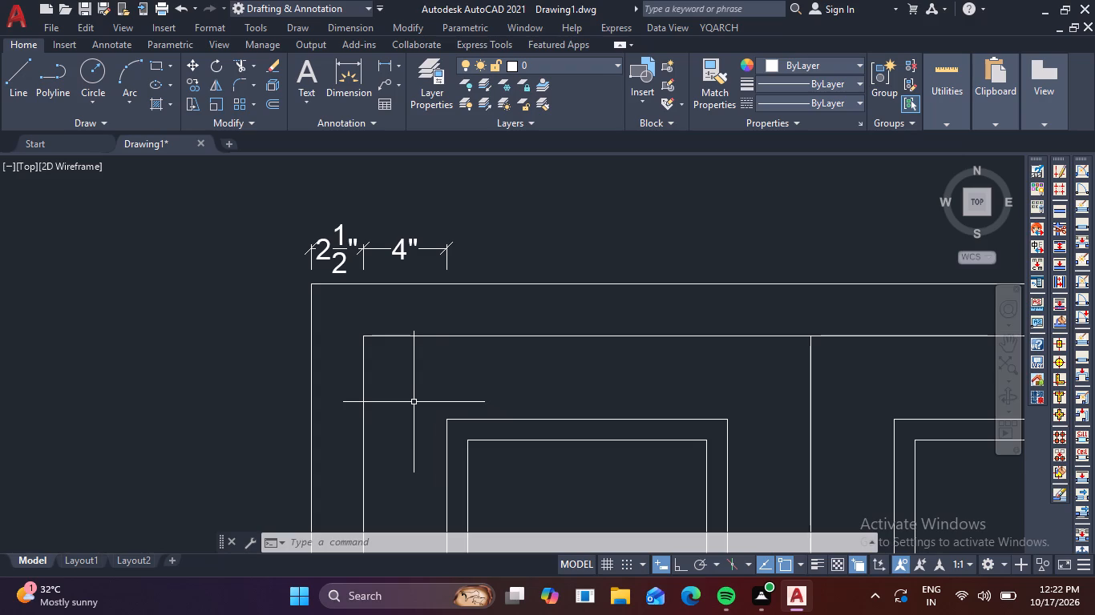
key("space")
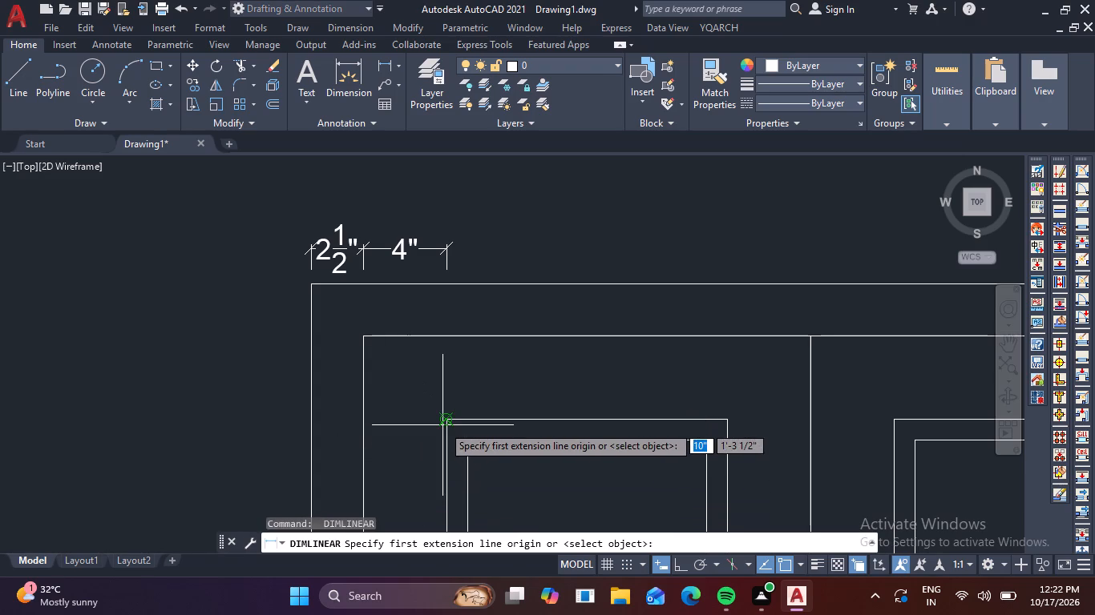
left_click(447, 416)
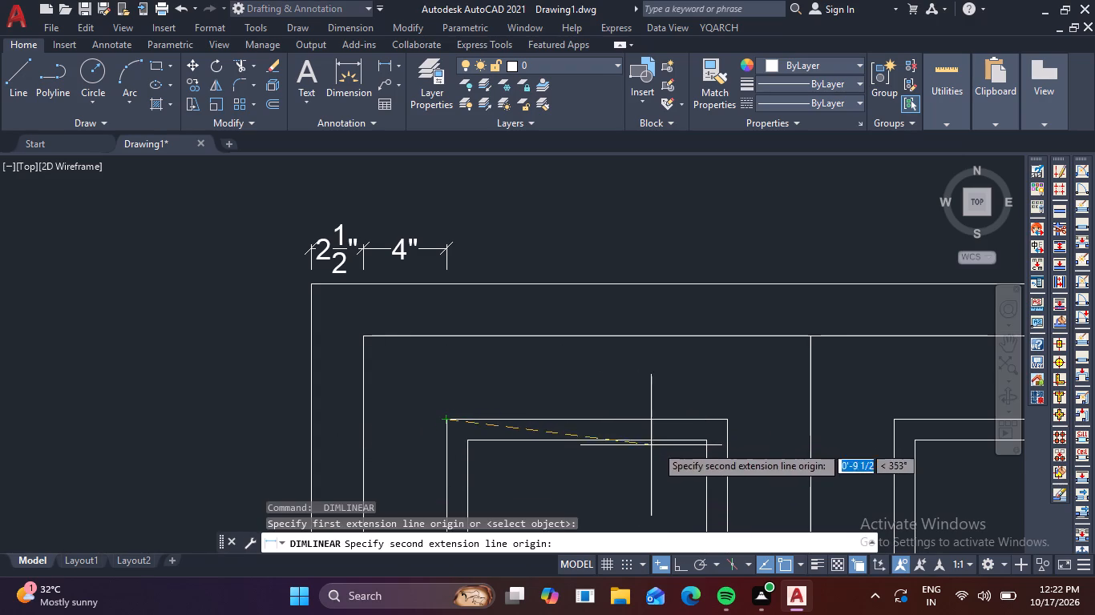
left_click(726, 416)
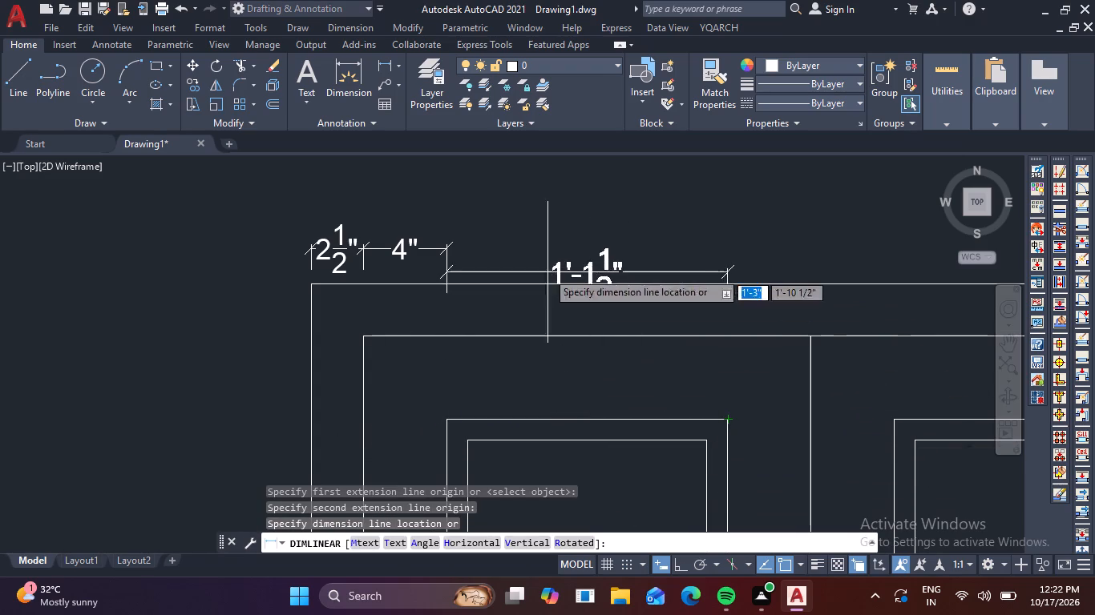
scroll(443, 240, "up", 3)
left_click(431, 277)
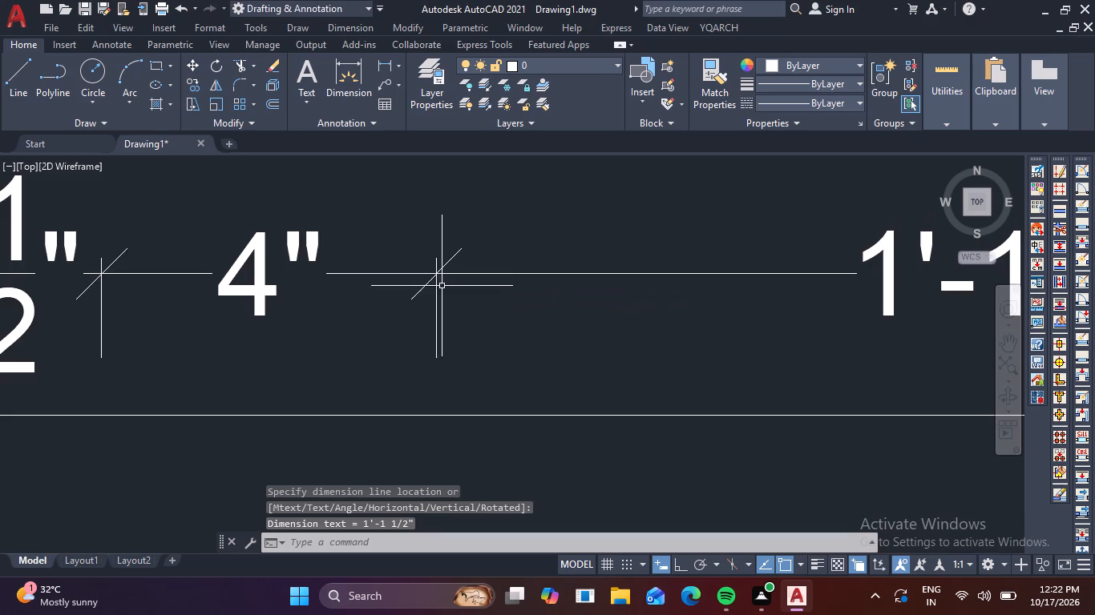
Dimension horizontally from the left panel's outer top-right corner to the window's centre line, aligned with the existing dimension row.
scroll(493, 330, "down", 3)
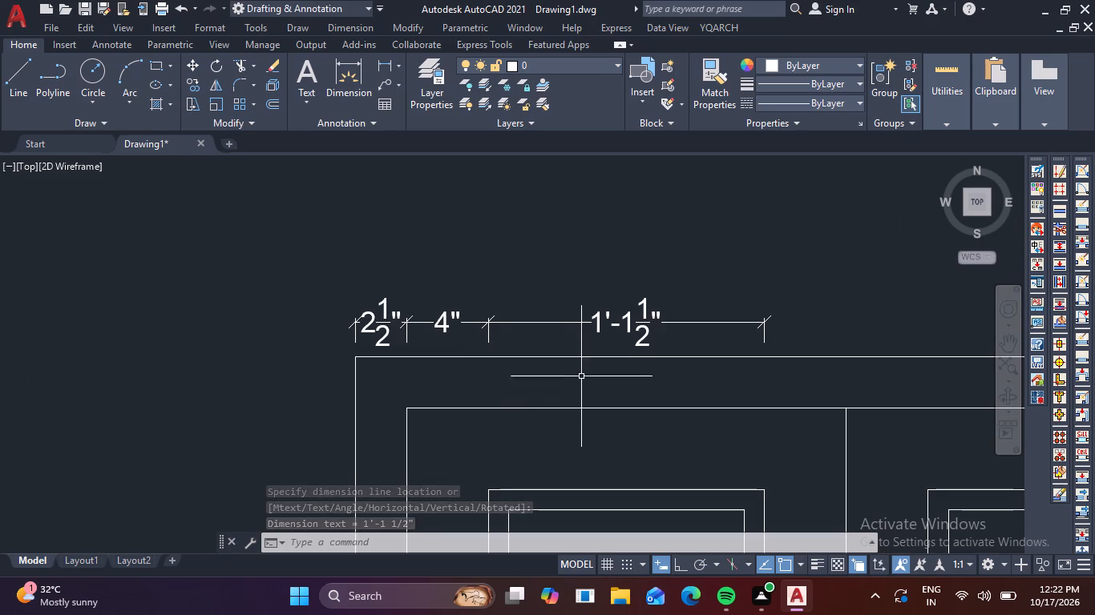
middle_click_drag(626, 413, 493, 405)
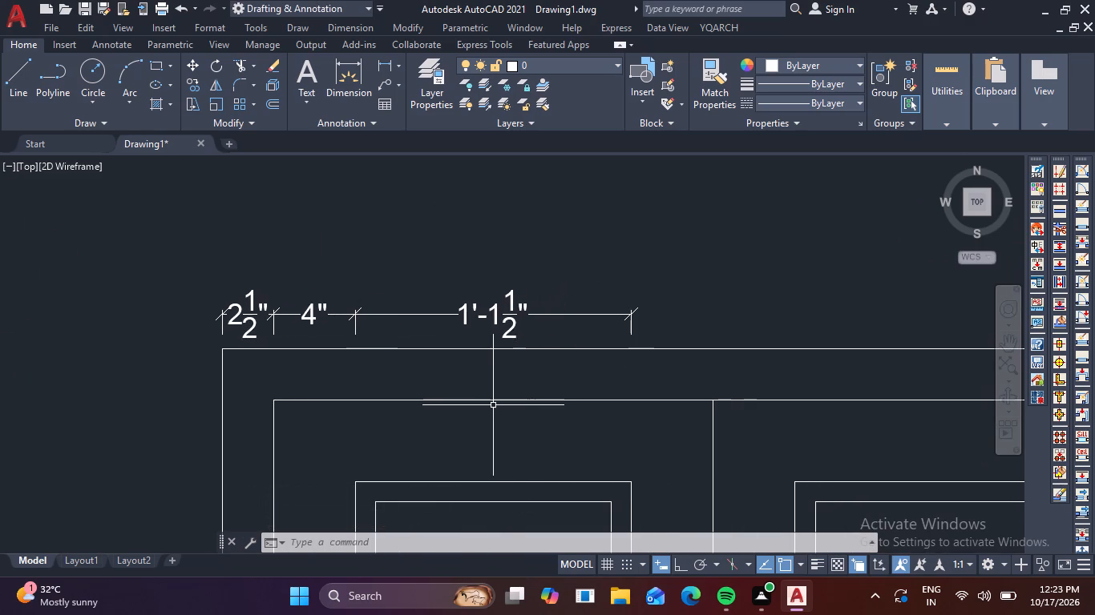
middle_click_drag(600, 473, 501, 368)
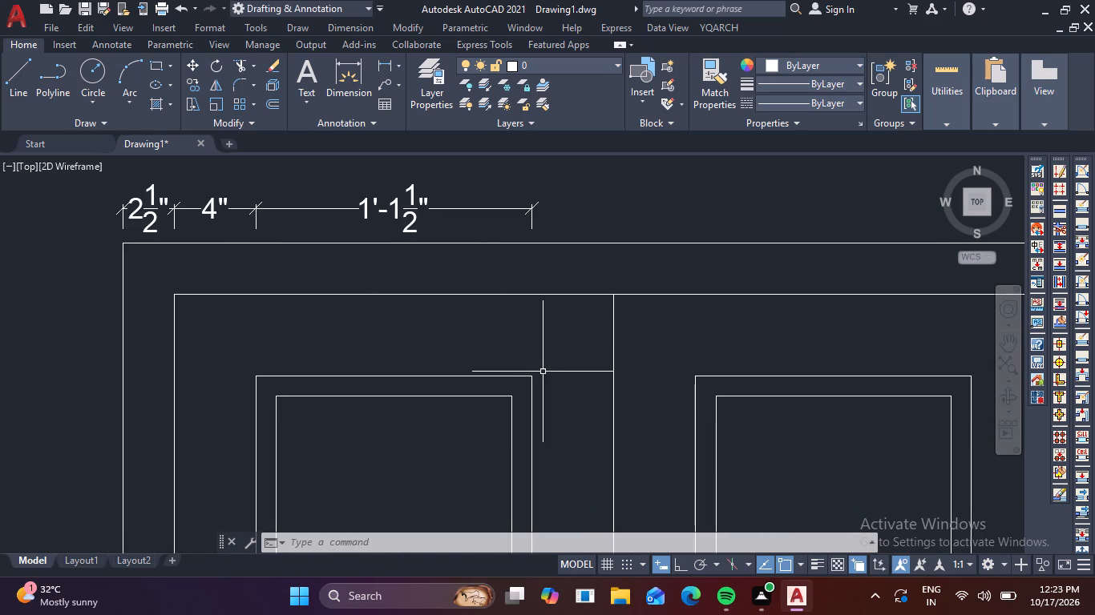
key("space")
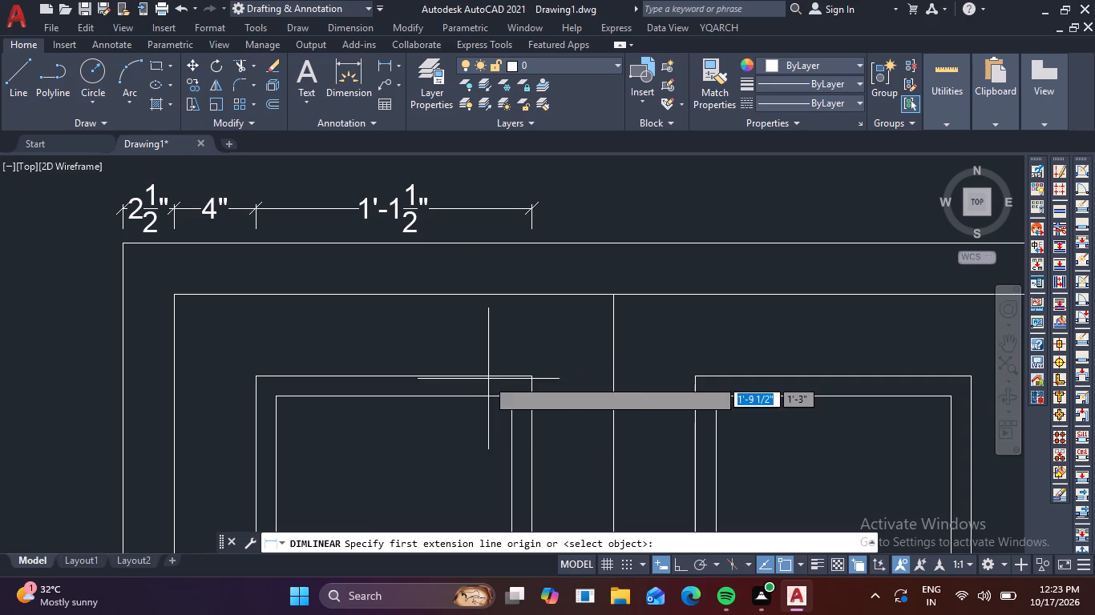
left_click(531, 375)
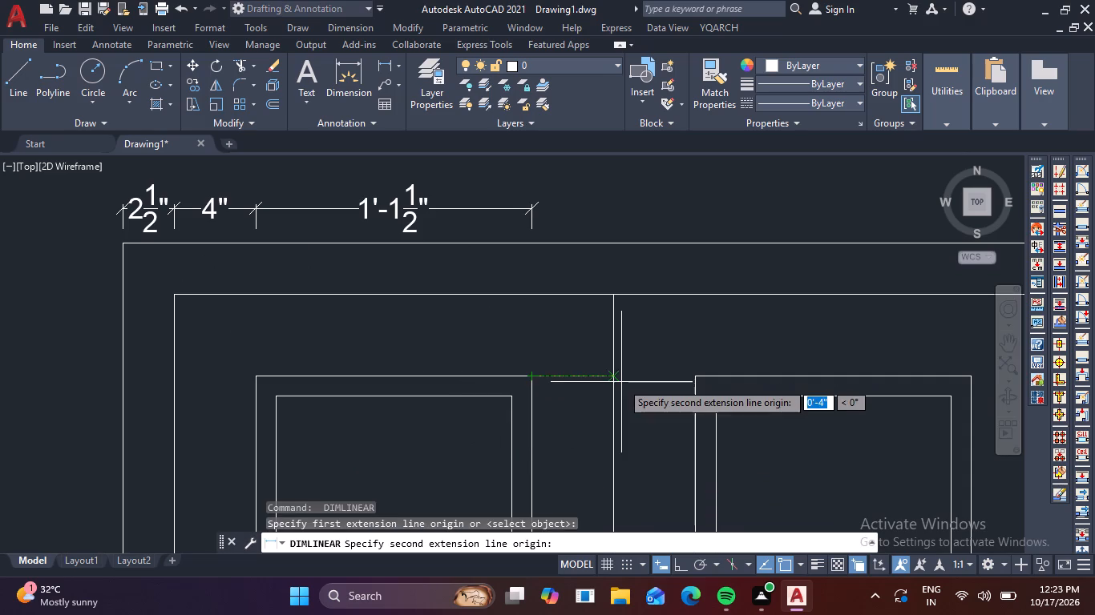
left_click(616, 372)
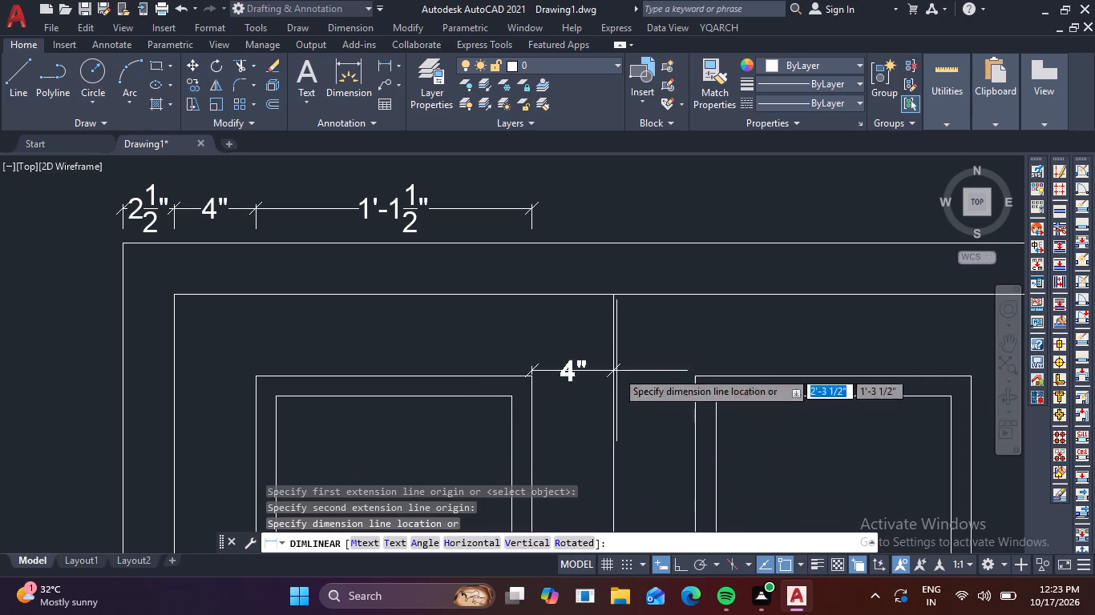
scroll(528, 213, "up", 2)
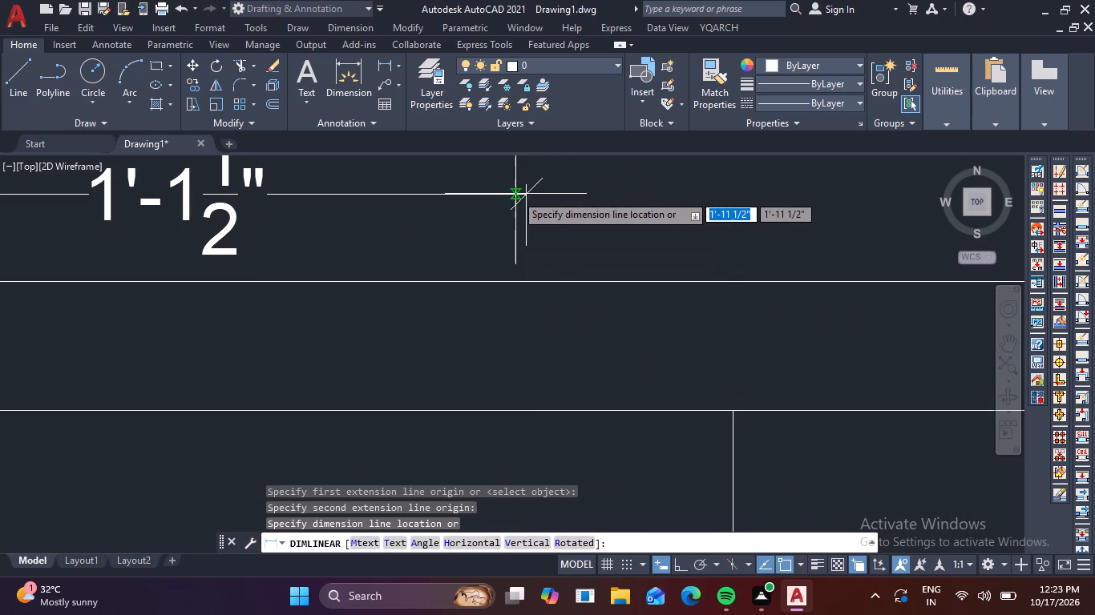
left_click(523, 197)
Dimension horizontally from the window's centre line to the right panel's outer top-left corner, aligned with the existing dimension row.
scroll(576, 273, "down", 3)
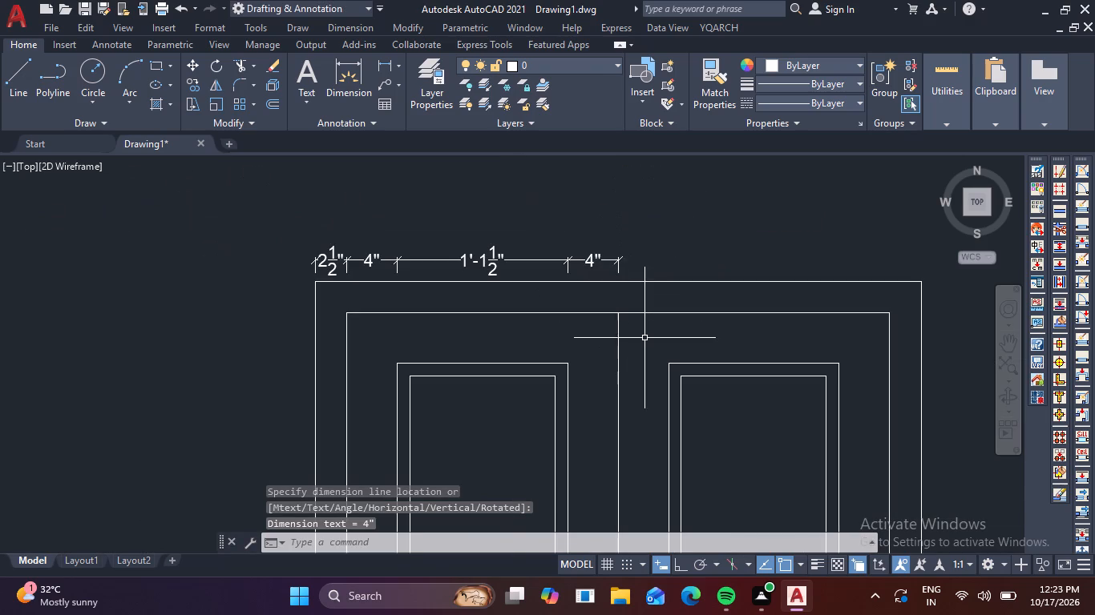
key("space")
scroll(632, 392, "up", 2)
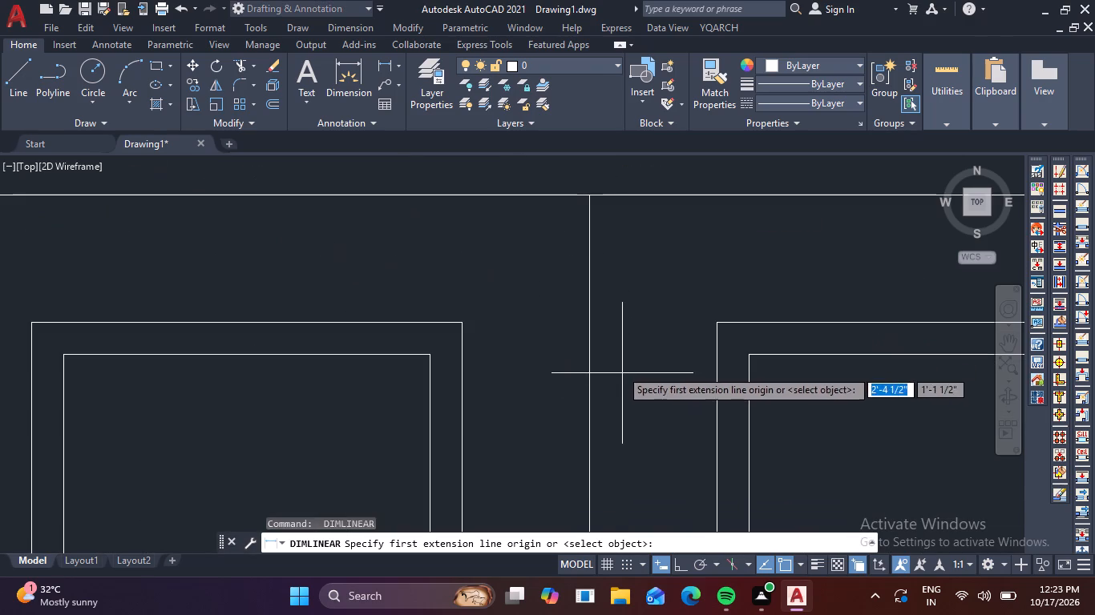
left_click(585, 318)
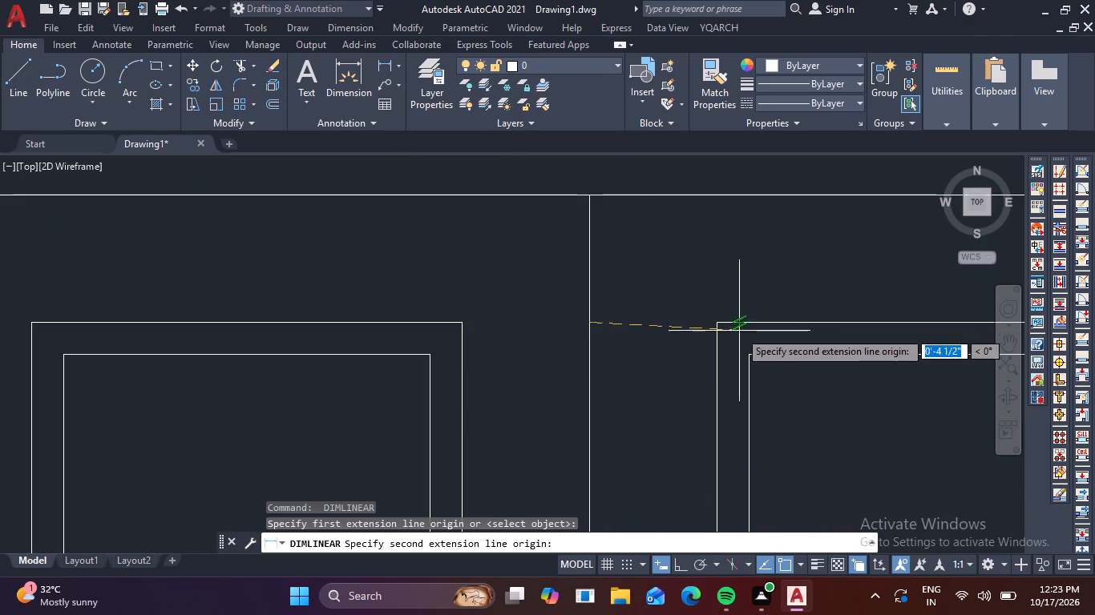
left_click(713, 320)
scroll(715, 305, "down", 2)
middle_click_drag(717, 376, 707, 444)
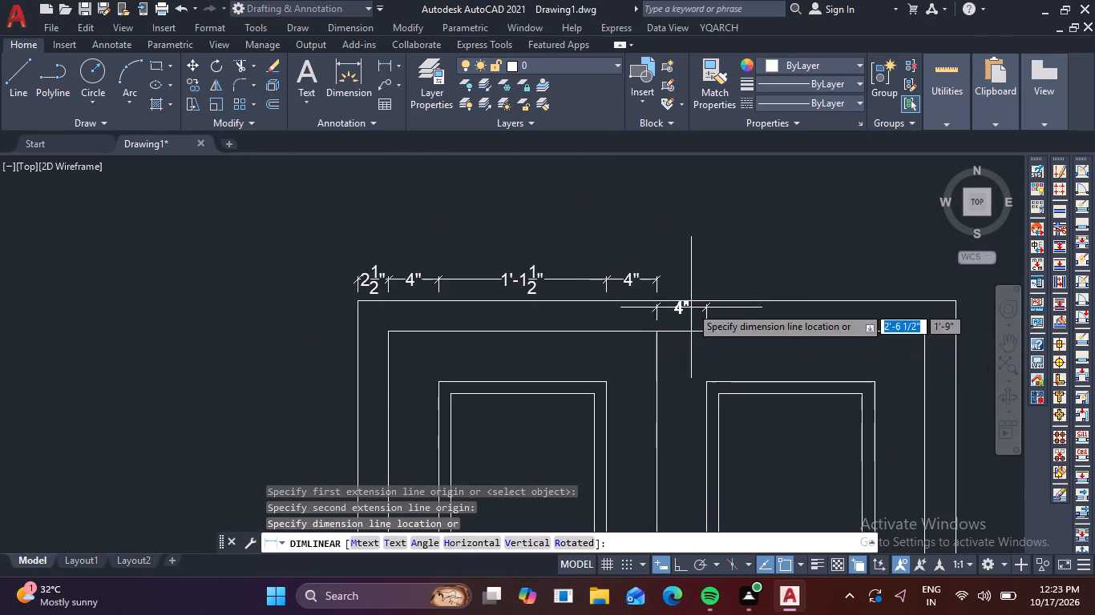
scroll(669, 285, "up", 3)
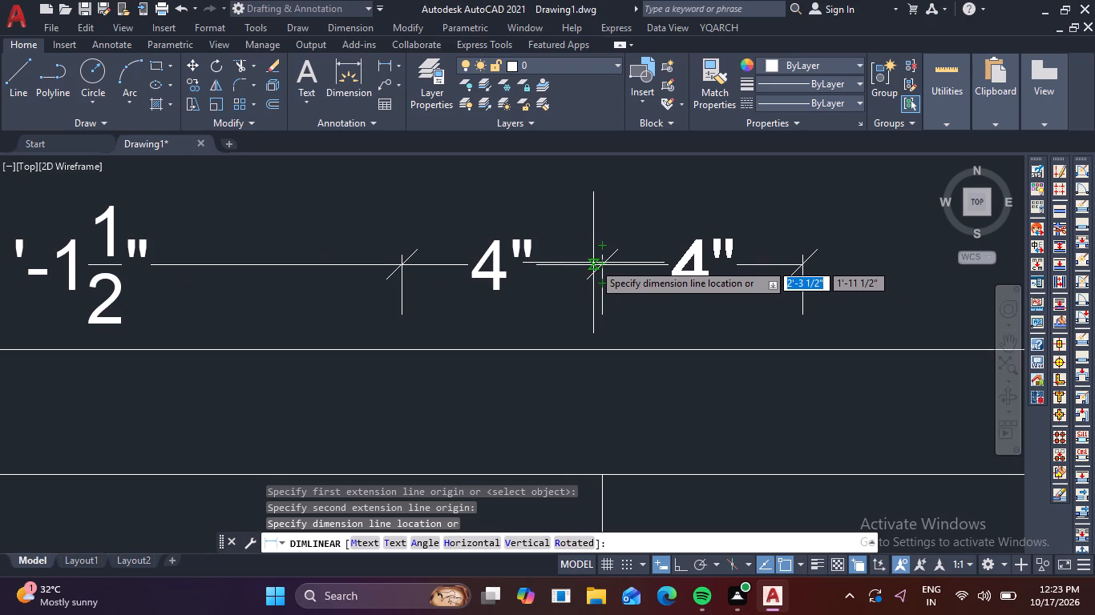
left_click(604, 265)
Dimension the right panel's outer width between its top corners, aligned with the dimension row above the window.
scroll(608, 272, "down", 2)
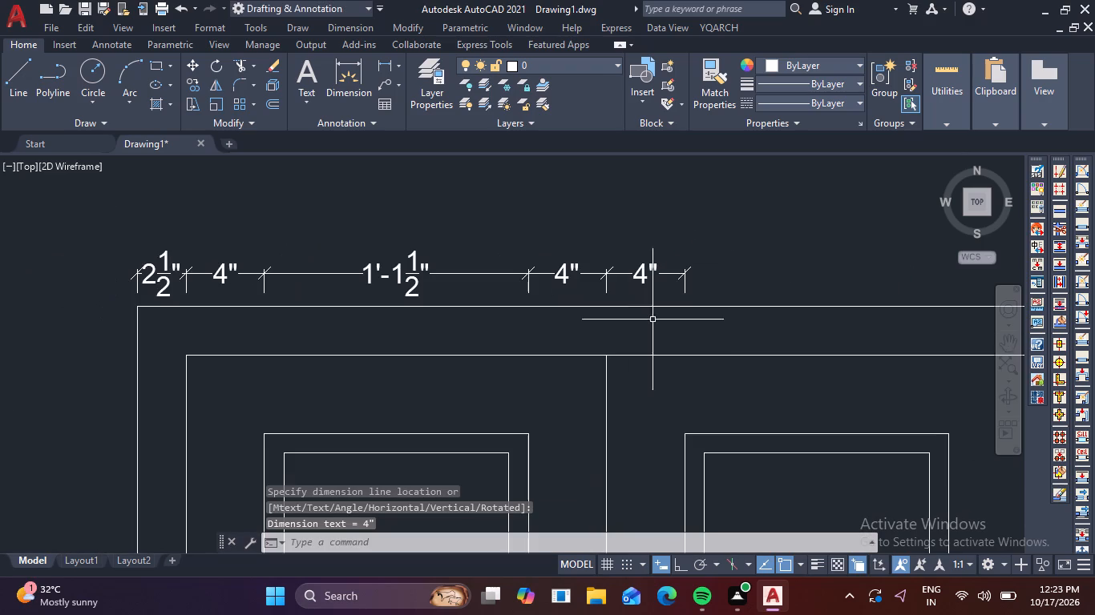
middle_click_drag(723, 388, 560, 390)
key("space")
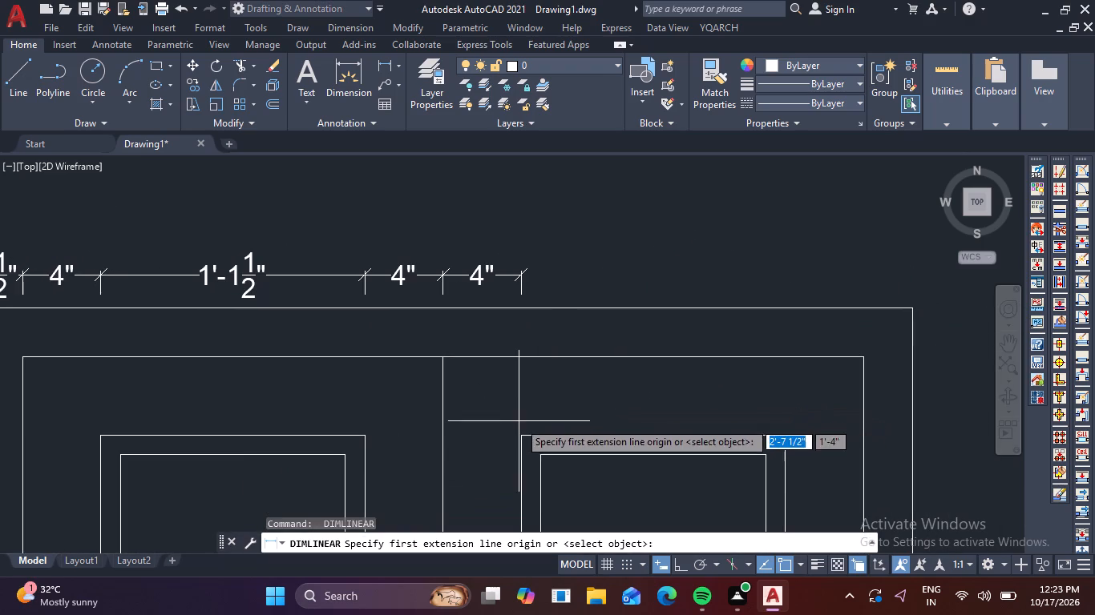
left_click(520, 431)
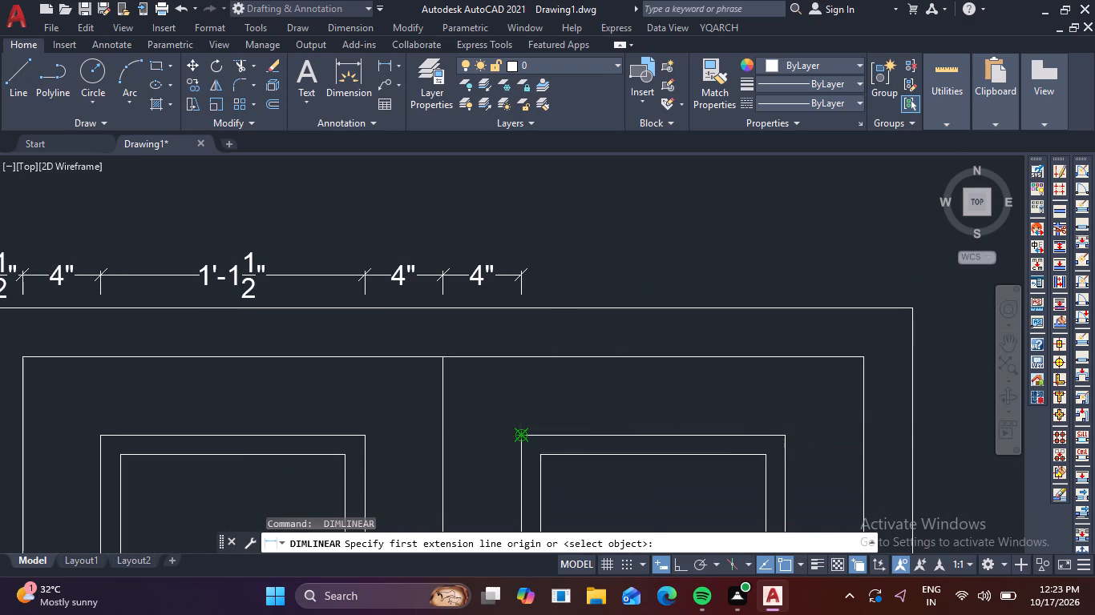
left_click(783, 436)
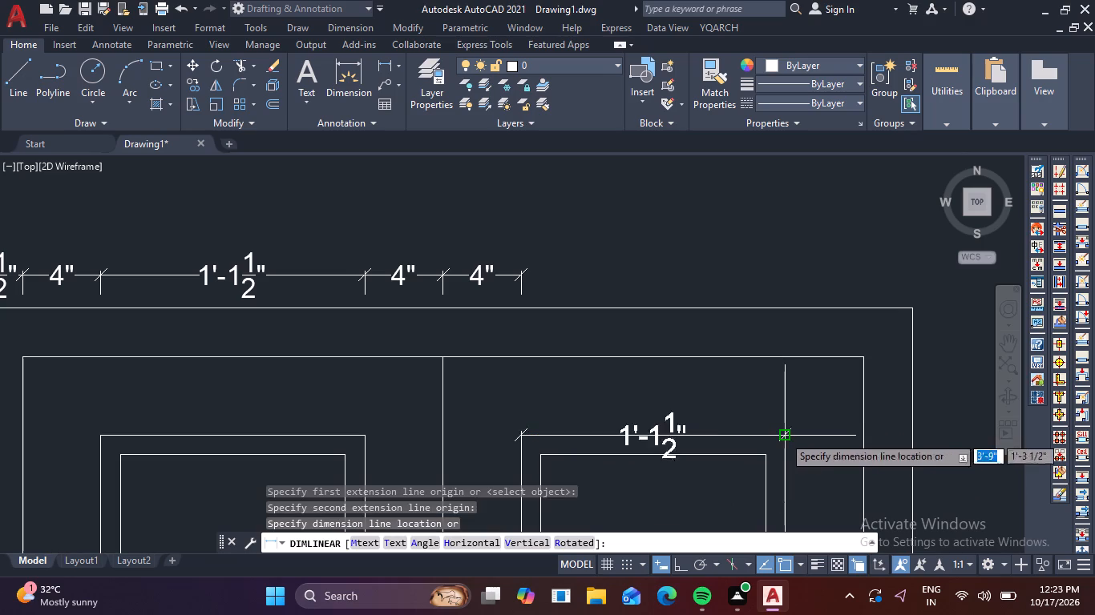
scroll(511, 283, "up", 5)
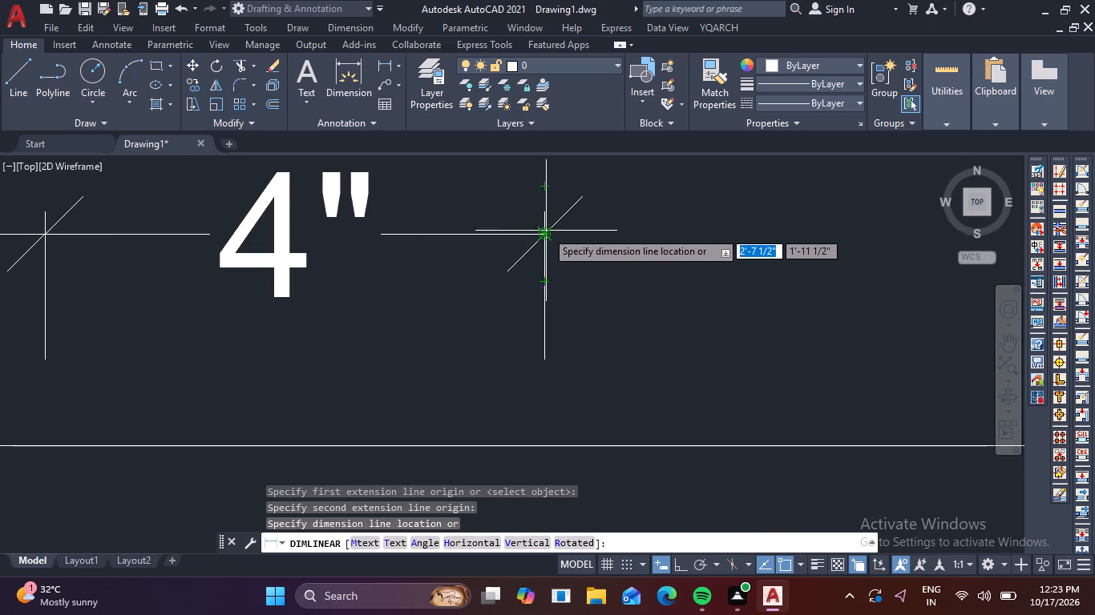
left_click(546, 231)
Dimension horizontally from the right panel's outer top-right corner to the frame's right inner edge, aligned with the dimension row above the window.
key("space")
scroll(600, 432, "down", 1)
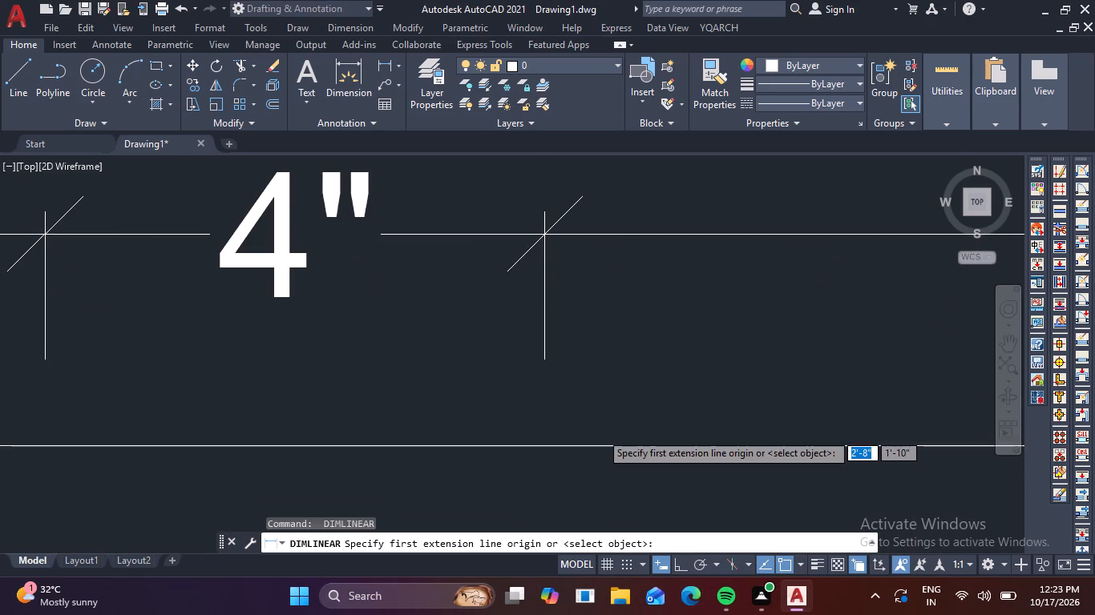
scroll(600, 432, "down", 3)
middle_click_drag(721, 482, 468, 393)
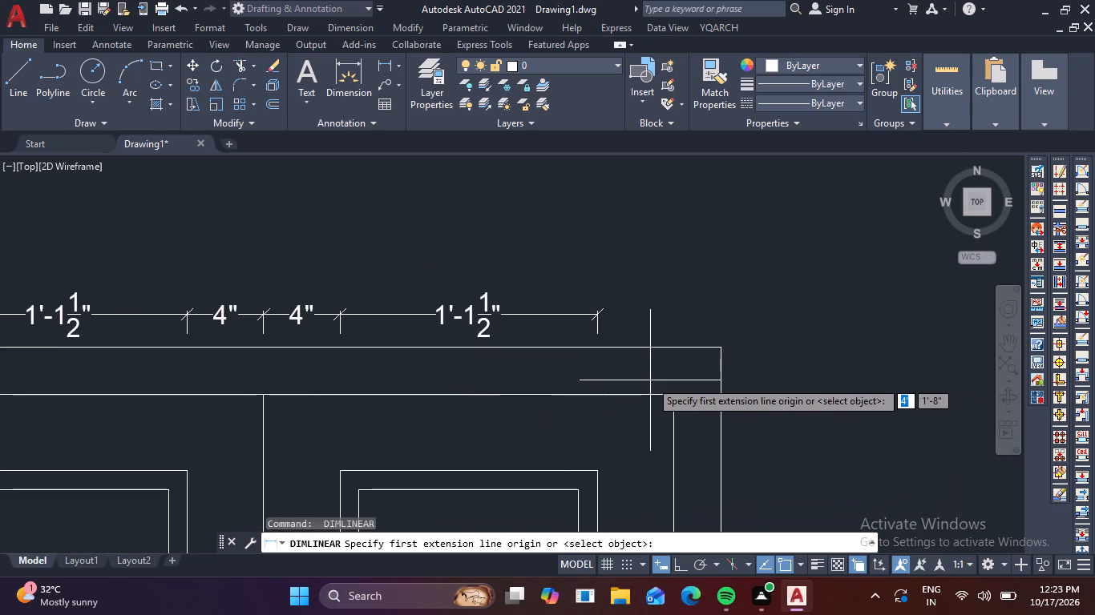
scroll(603, 453, "up", 3)
middle_click_drag(598, 470, 530, 344)
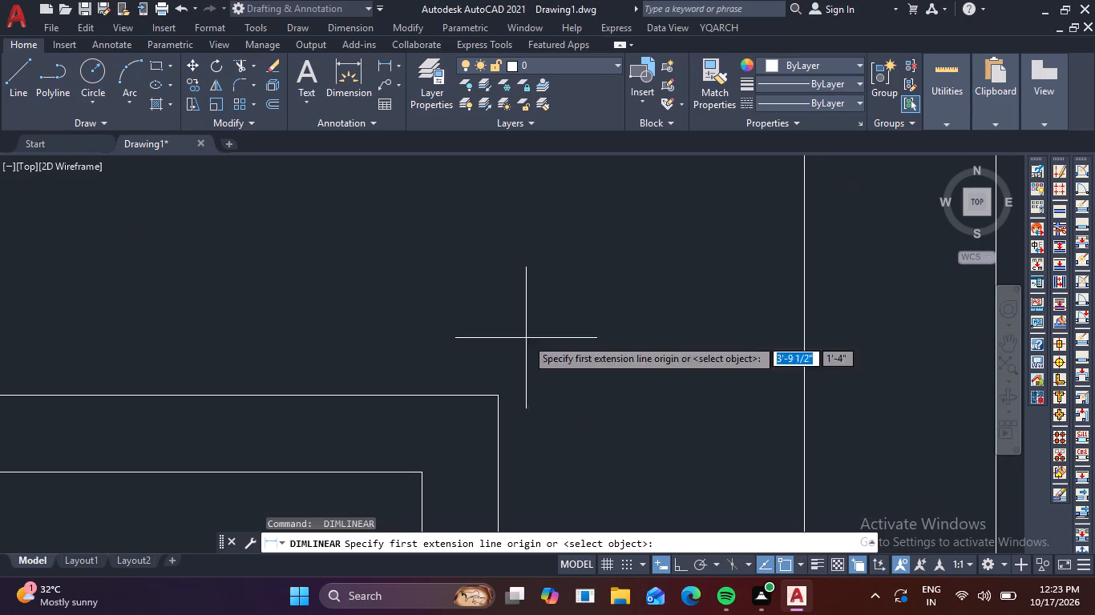
left_click(496, 393)
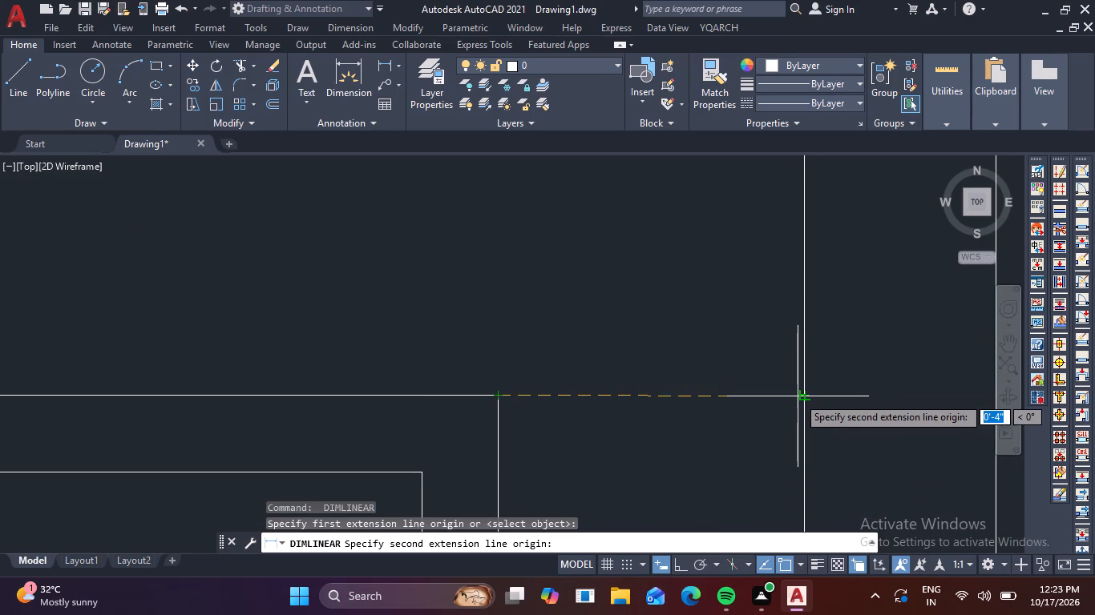
left_click(805, 393)
scroll(656, 361, "down", 3)
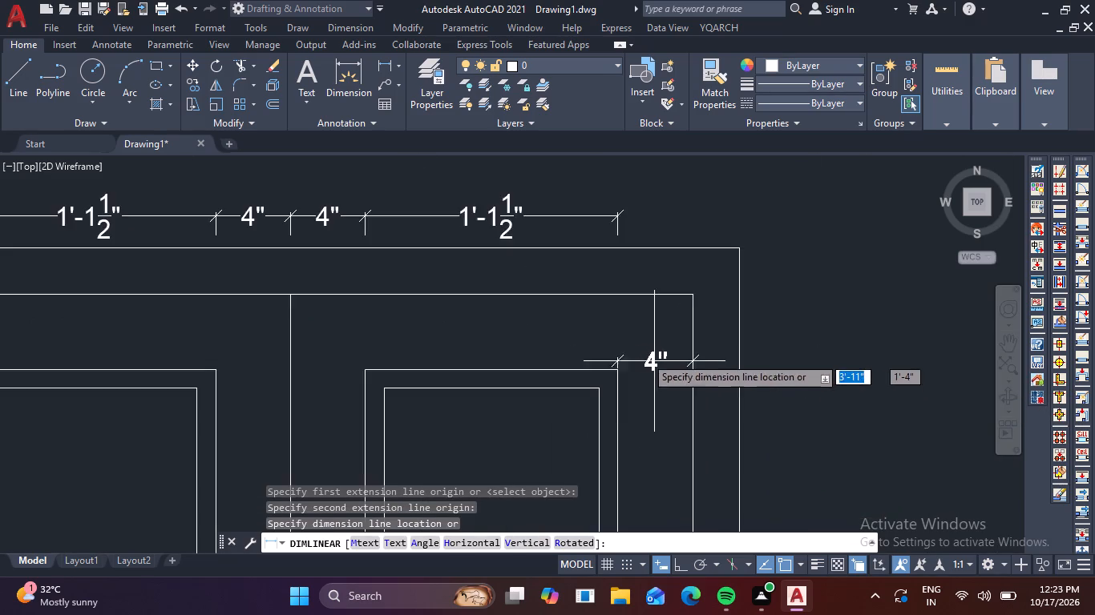
middle_click_drag(608, 348, 612, 450)
scroll(636, 308, "up", 4)
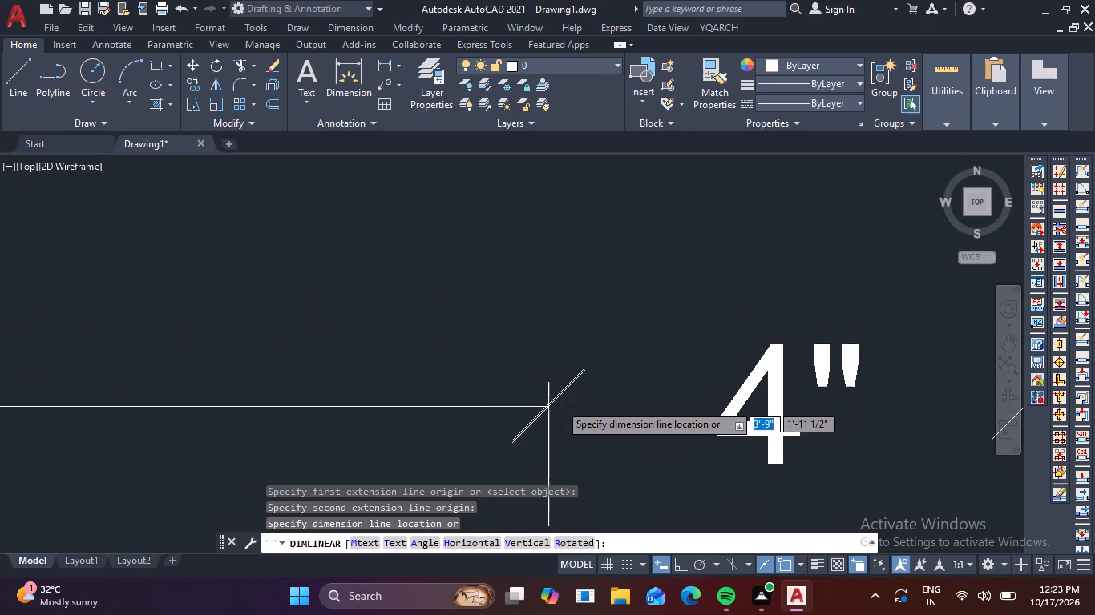
left_click(550, 407)
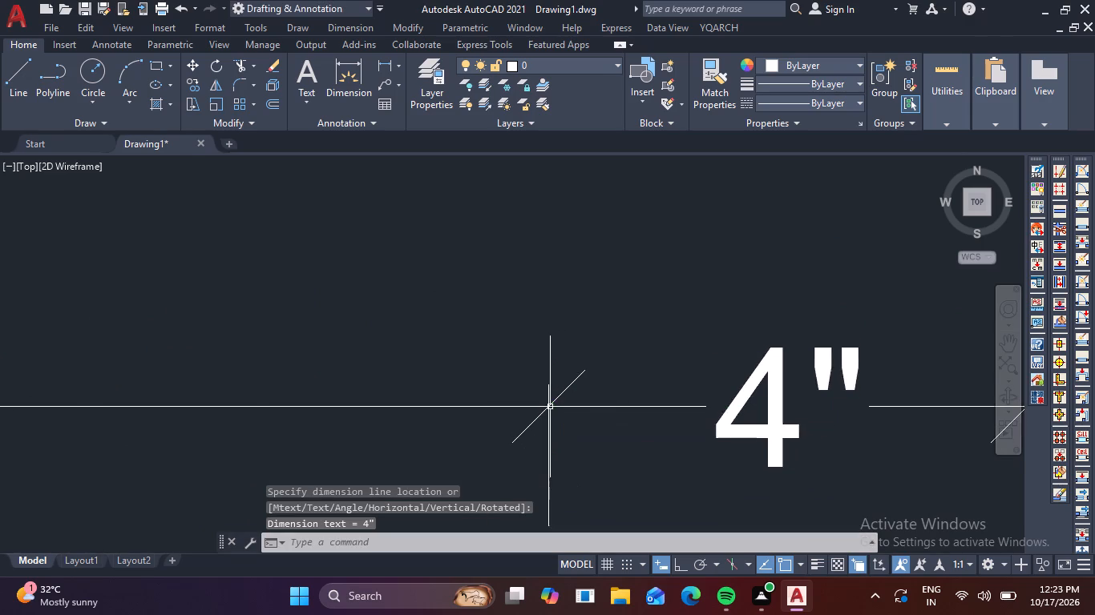
Dimension the width of the frame's right side from inner to outer edge, aligned with the dimension row above the window.
scroll(550, 407, "down", 4)
middle_click_drag(622, 434, 451, 282)
scroll(450, 275, "down", 1)
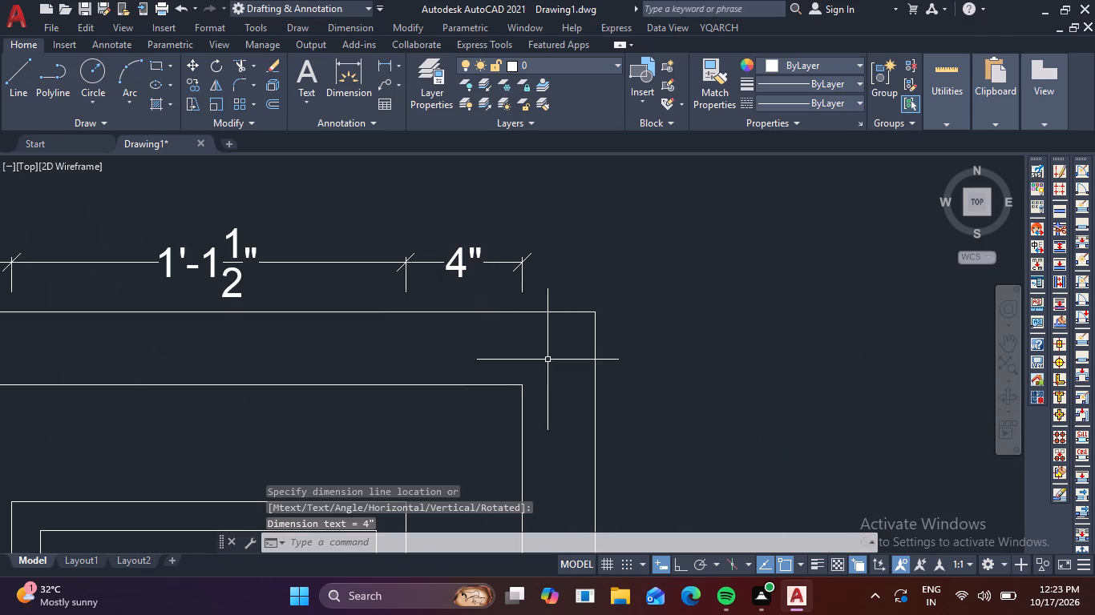
key("space")
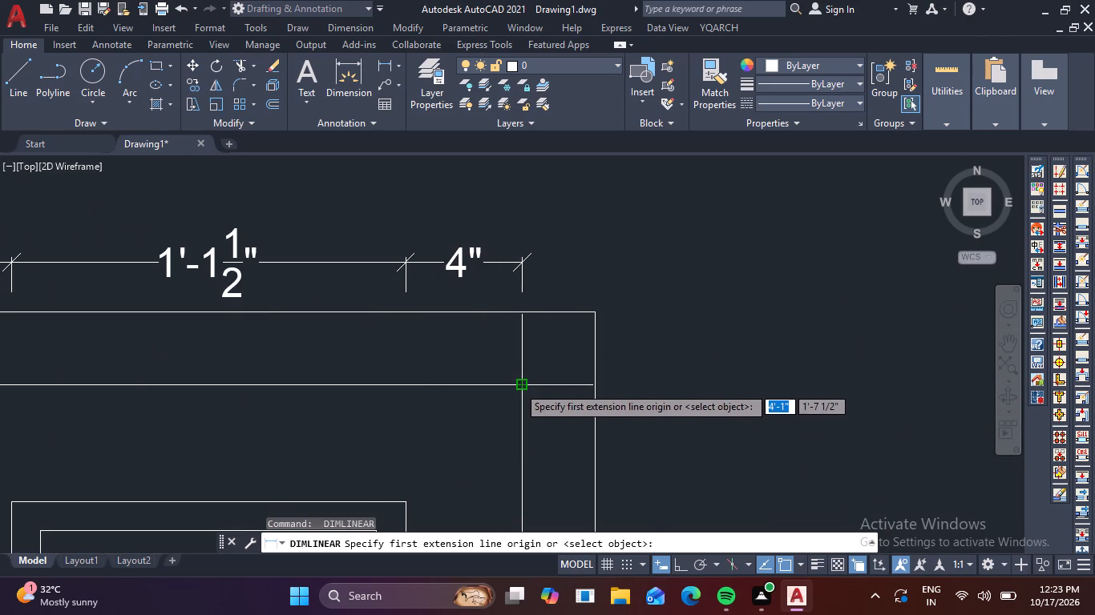
left_click(518, 386)
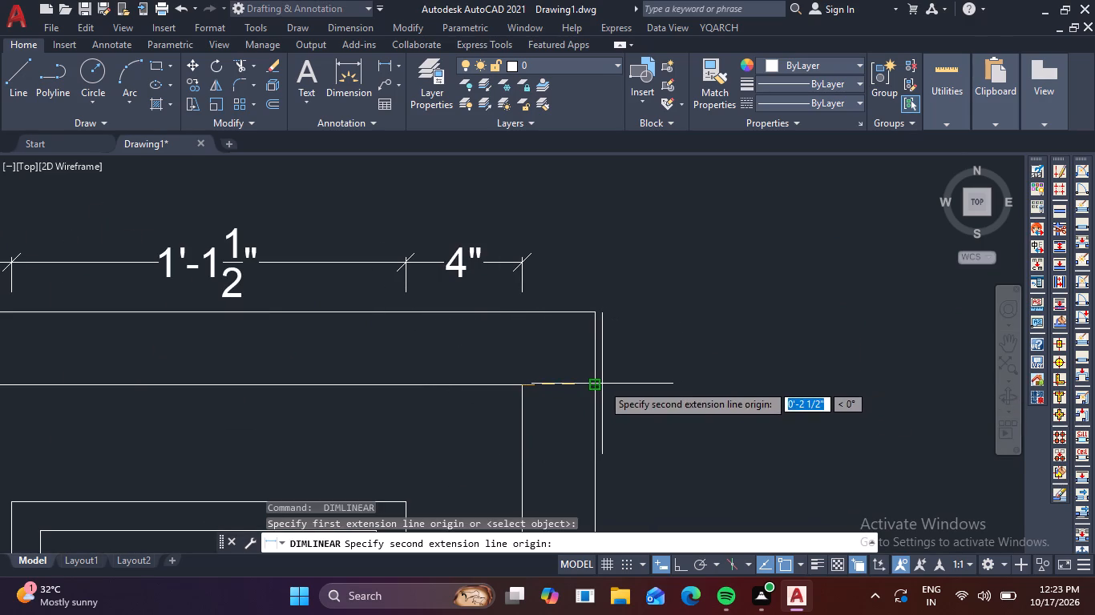
left_click(597, 386)
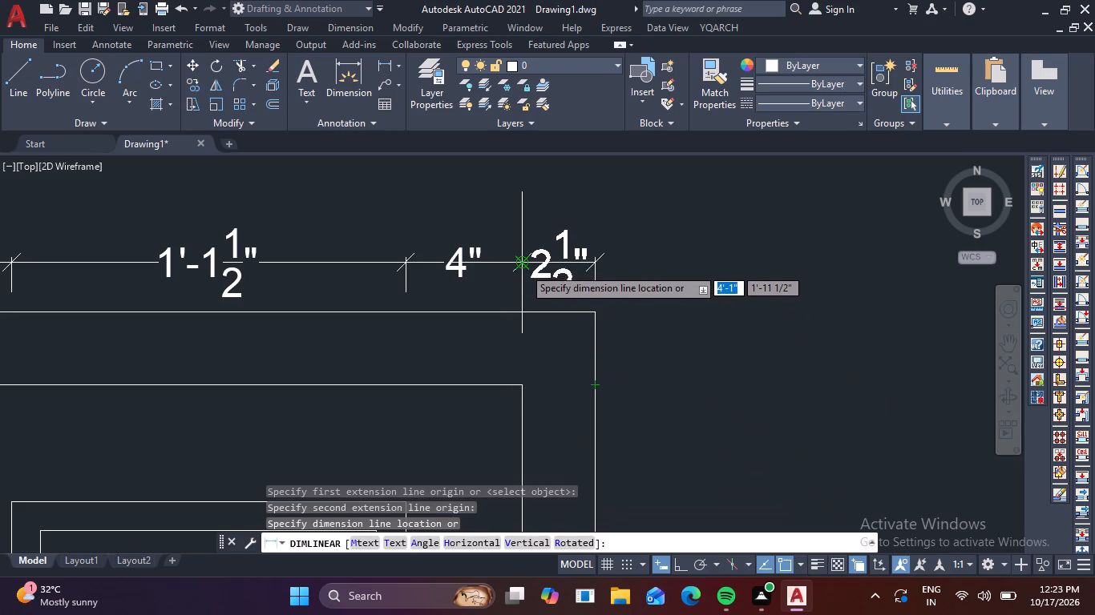
left_click(522, 264)
Dimension the thickness of the frame's top member vertically, placing the dimension just outside the window's left side.
scroll(449, 329, "down", 3)
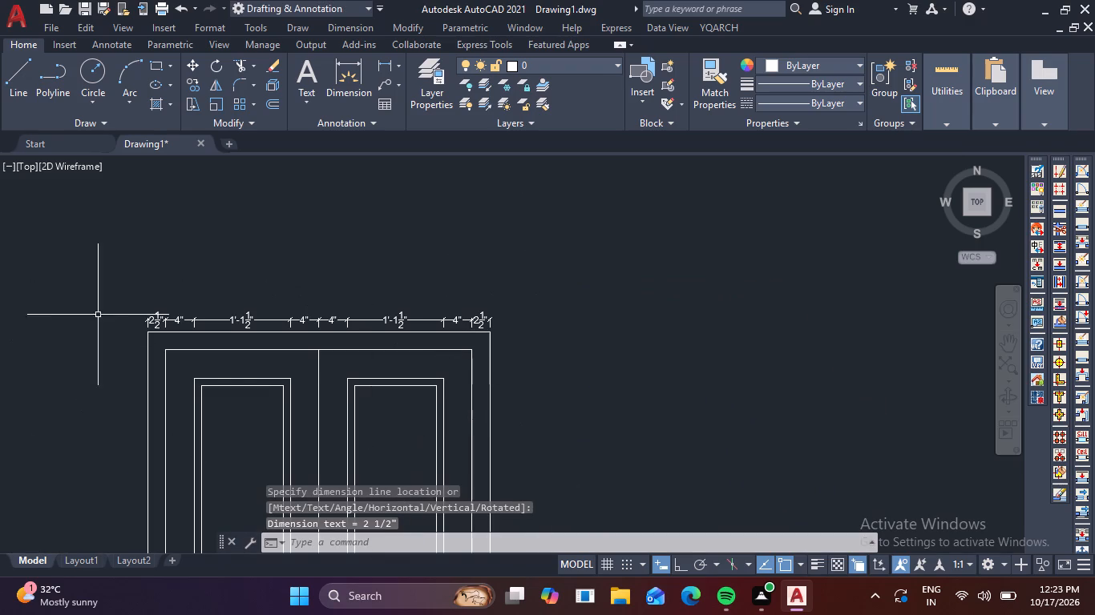
key("space")
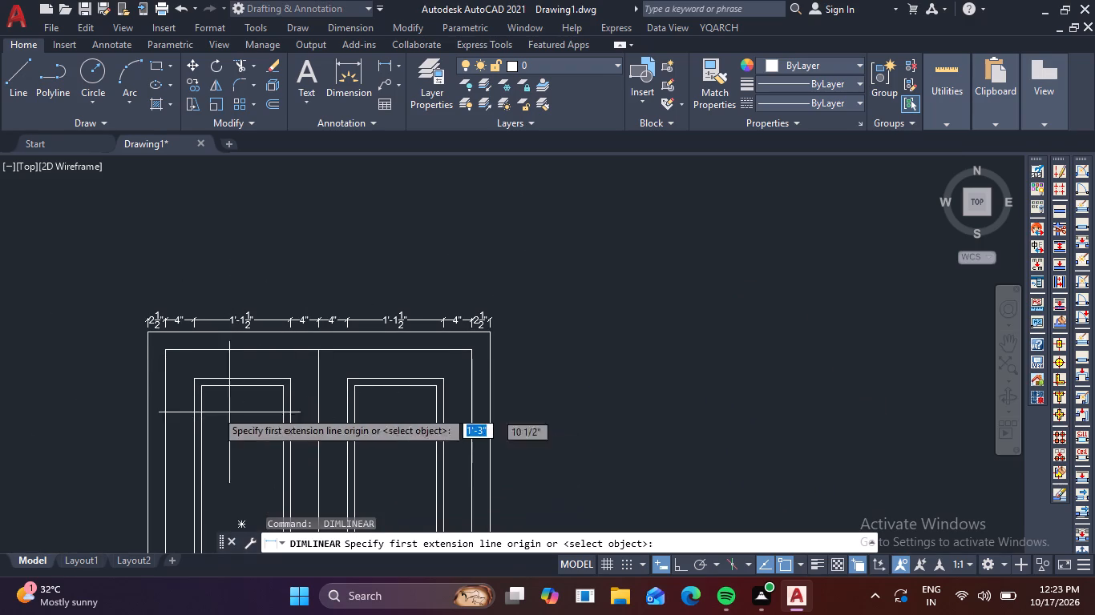
middle_click_drag(153, 356, 273, 379)
scroll(269, 366, "up", 2)
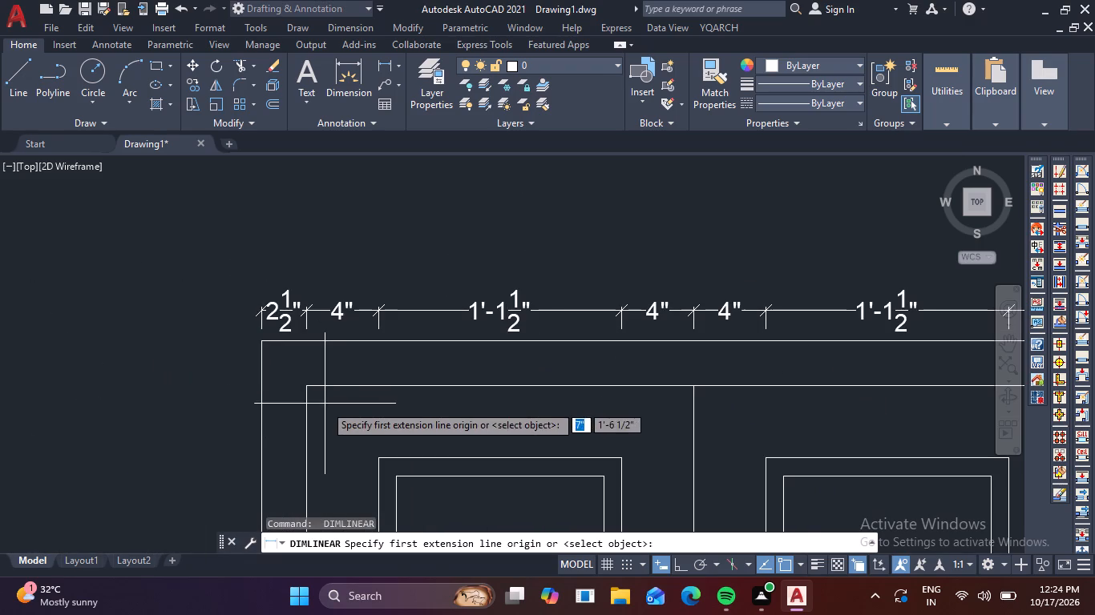
left_click(307, 389)
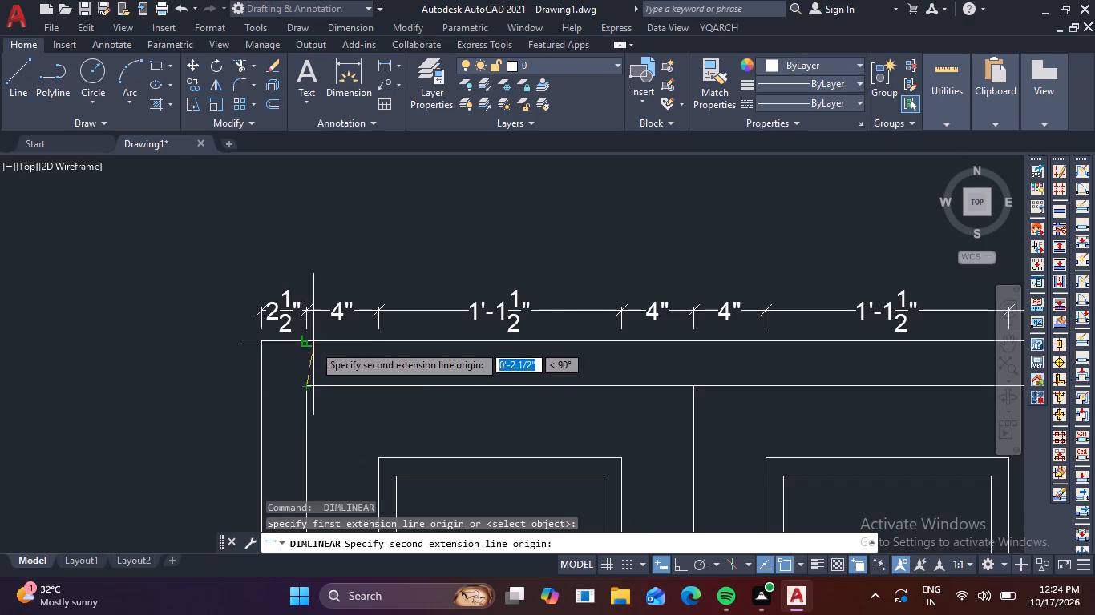
left_click(311, 343)
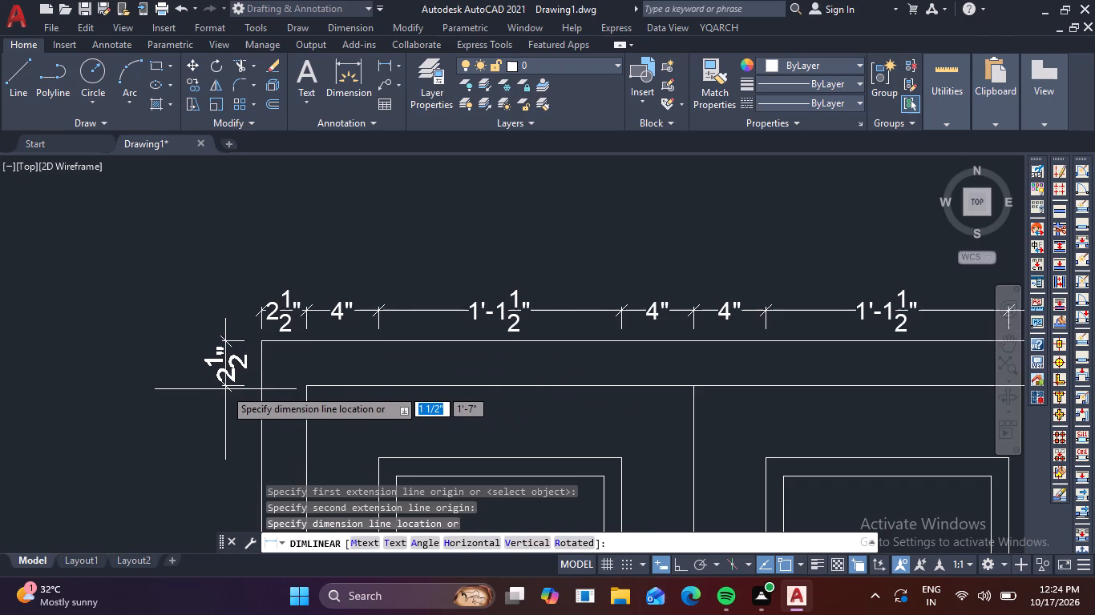
left_click(222, 385)
Dimension vertically from the left panel's outer top-left corner to the frame's top inner edge, aligned with the vertical dimension beside the window.
scroll(317, 463, "down", 1)
middle_click_drag(317, 463, 313, 429)
middle_click(313, 429)
key("space")
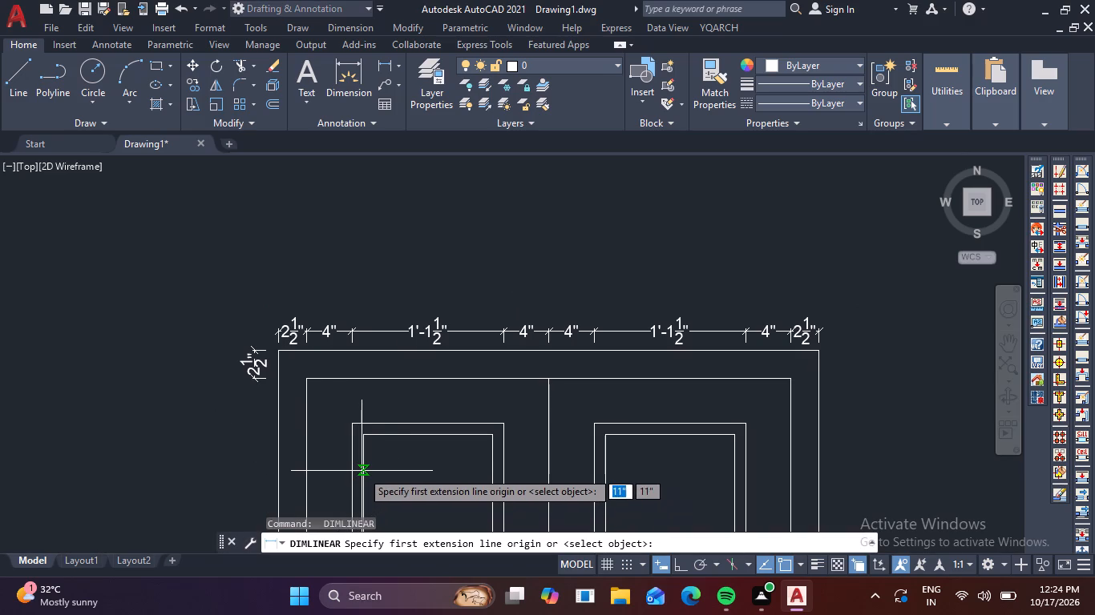
scroll(345, 420, "up", 2)
left_click(355, 431)
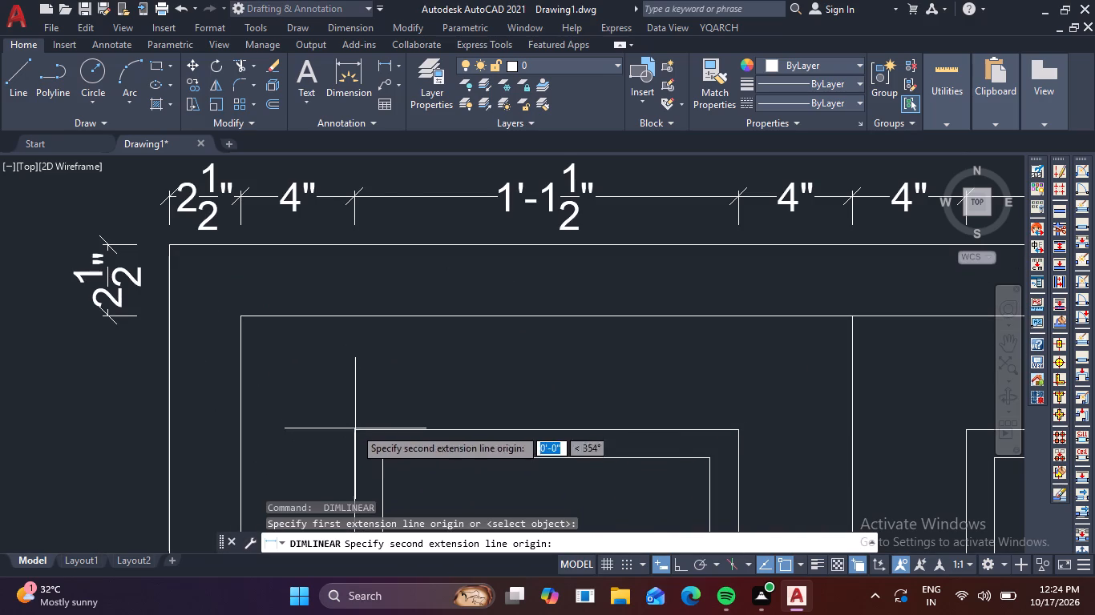
left_click(350, 318)
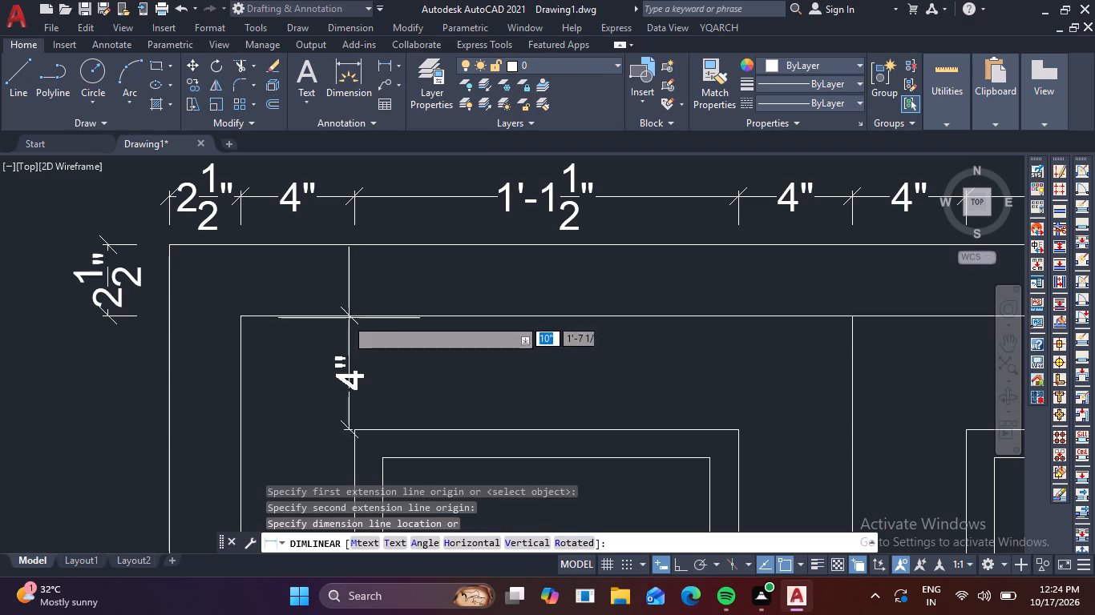
scroll(107, 316, "up", 4)
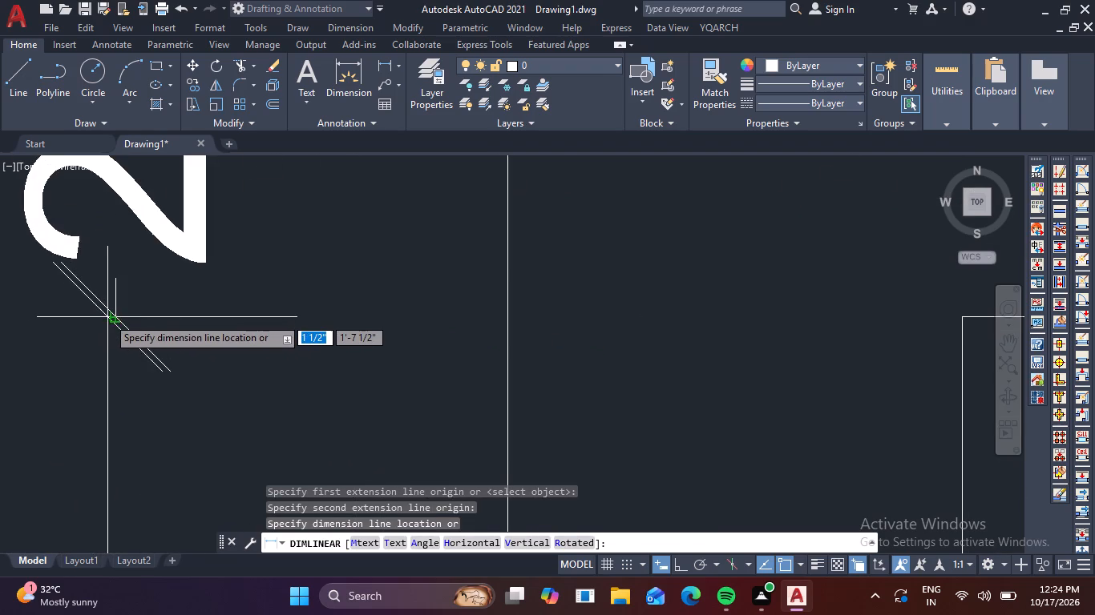
left_click(114, 315)
Dimension the left panel's outer height between its left corners, aligned with the vertical dimension column beside the window.
scroll(114, 315, "down", 3)
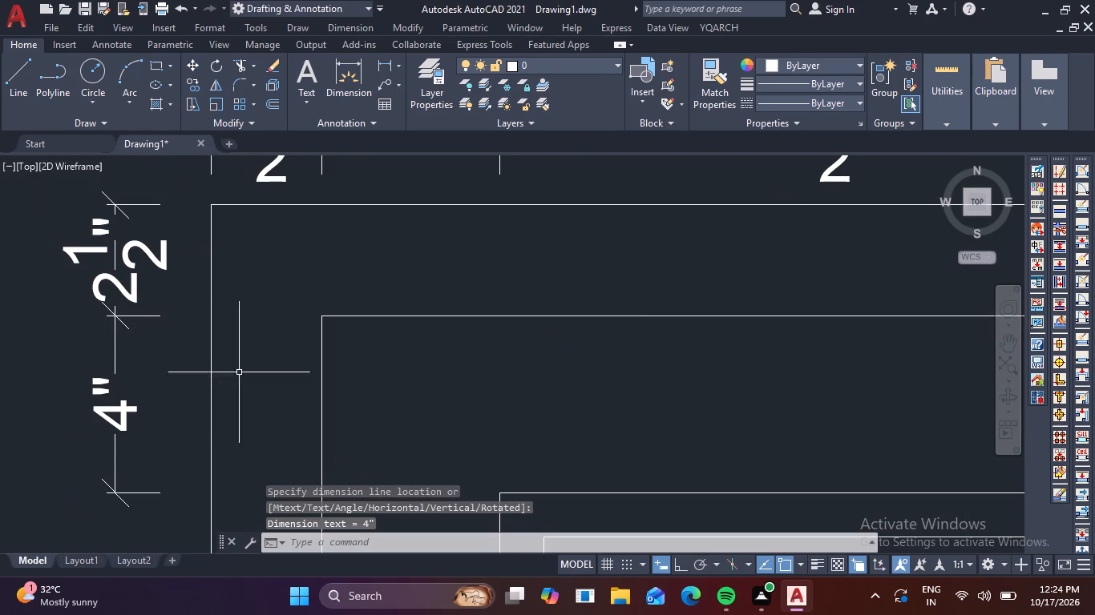
scroll(244, 380, "down", 2)
middle_click_drag(257, 397, 169, 120)
scroll(184, 157, "down", 2)
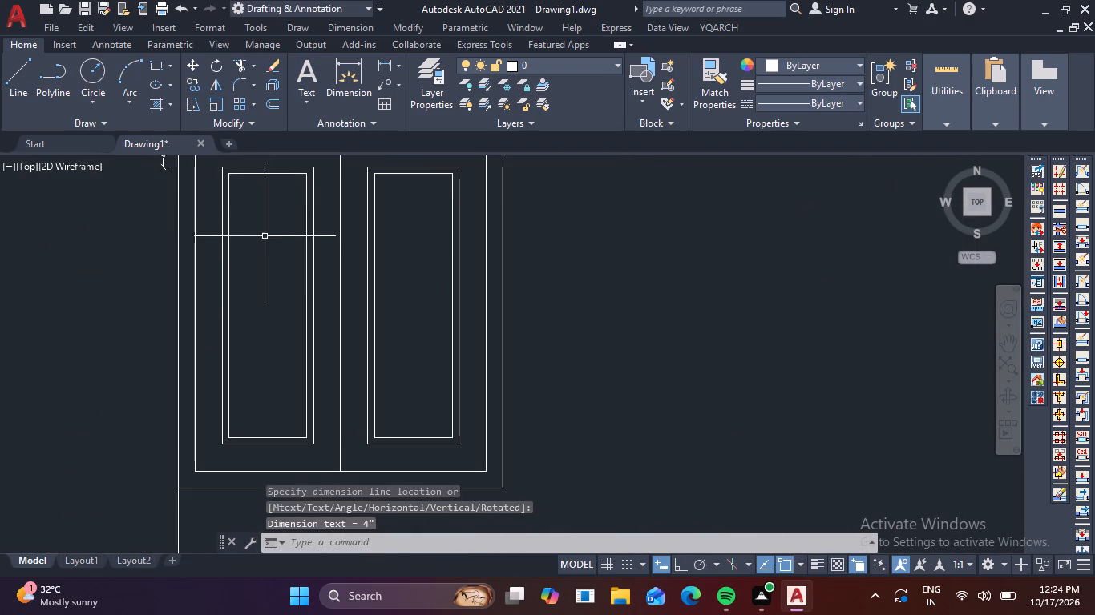
key("space")
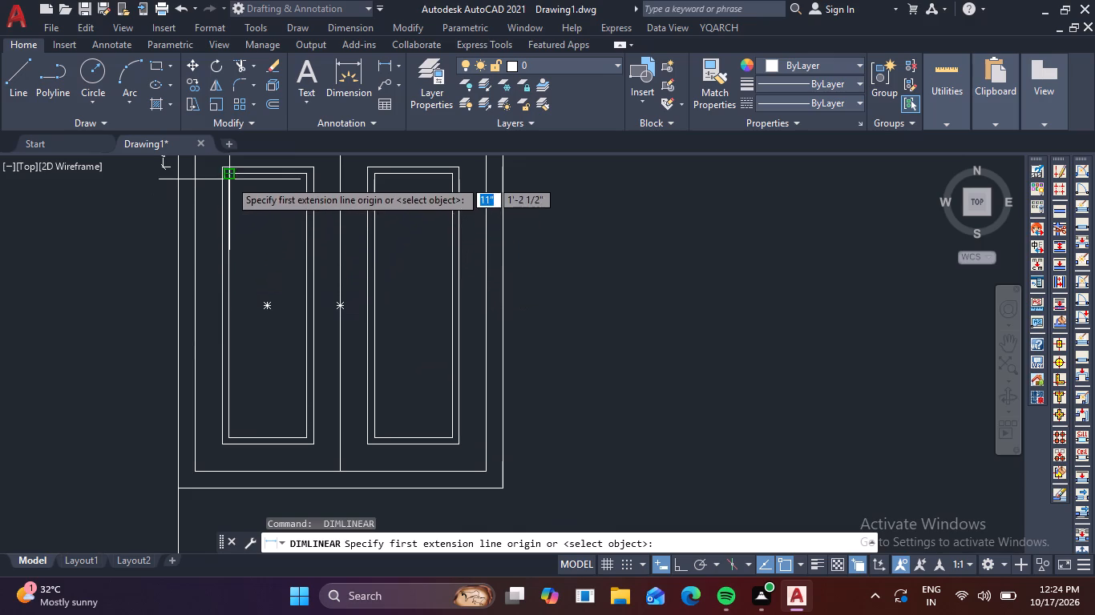
left_click(216, 167)
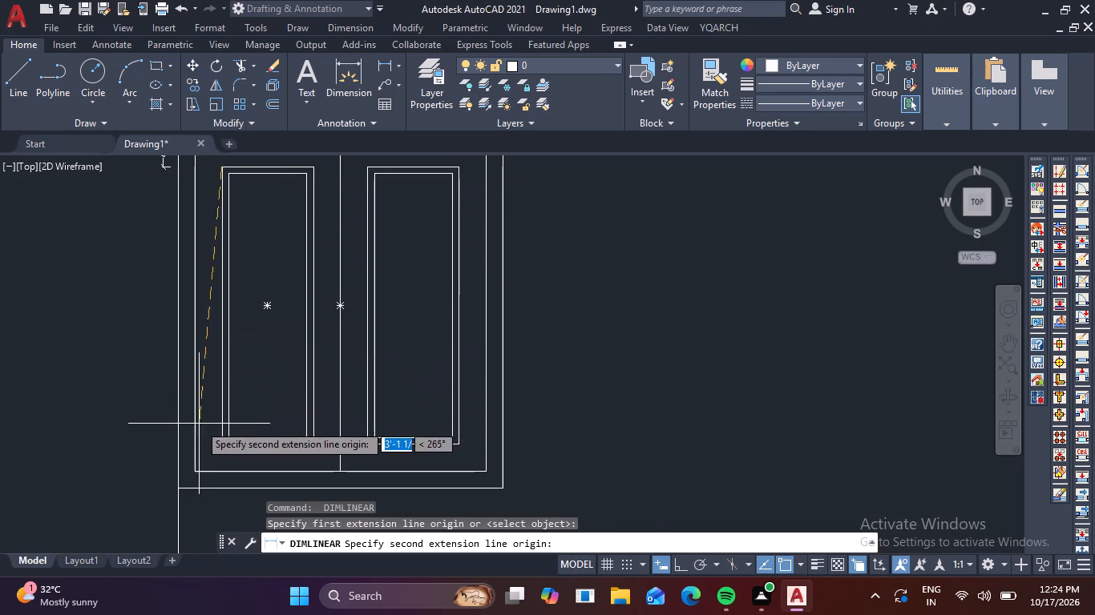
left_click(224, 447)
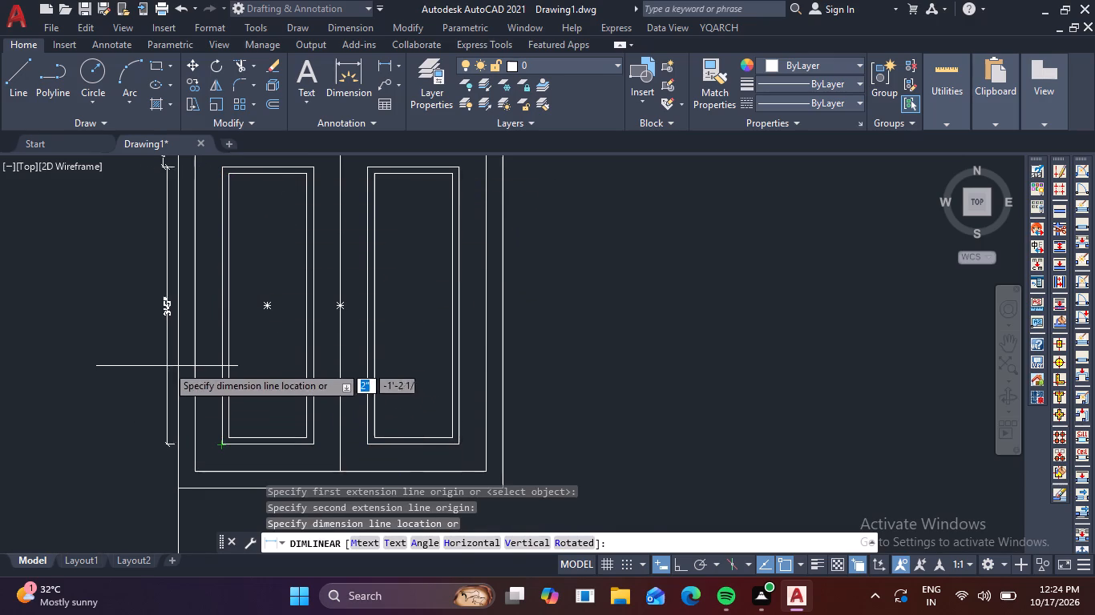
middle_click_drag(176, 407, 191, 561)
middle_click(191, 563)
scroll(147, 336, "up", 4)
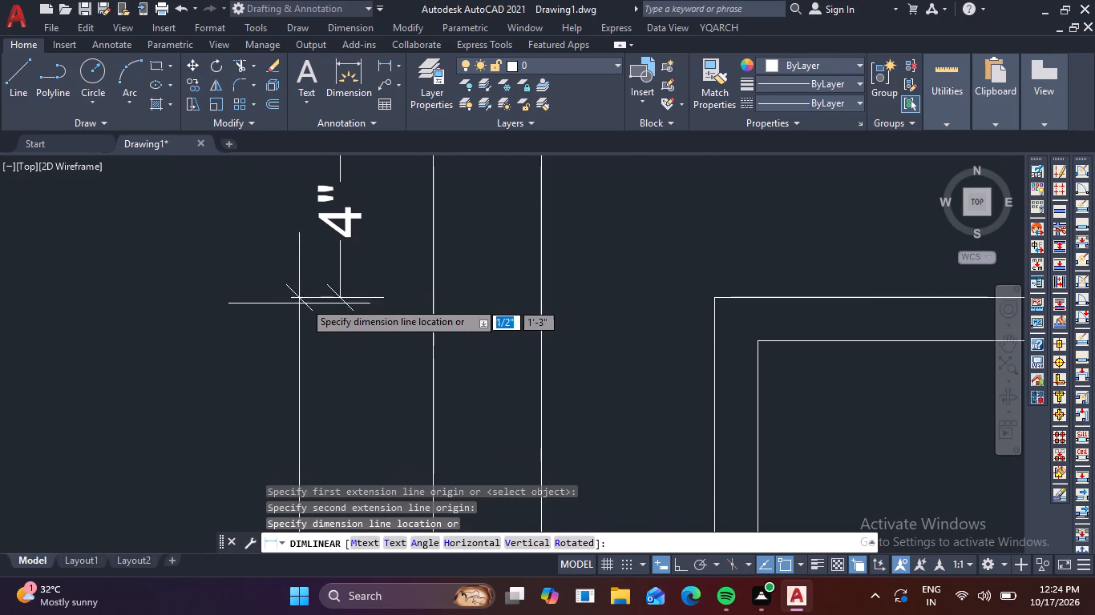
left_click(344, 294)
Dimension vertically from the left panel's outer bottom-left corner to the frame's bottom inner edge, aligned with the vertical dimension column.
scroll(344, 294, "down", 4)
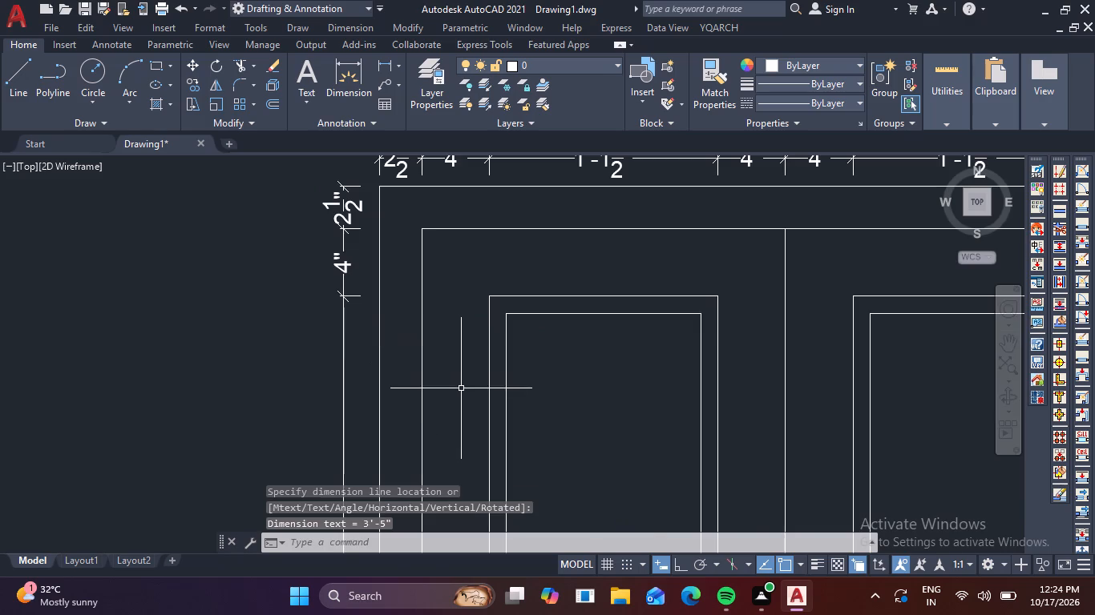
middle_click_drag(452, 388, 378, 128)
middle_click_drag(357, 344, 331, 53)
middle_click_drag(329, 335, 357, 256)
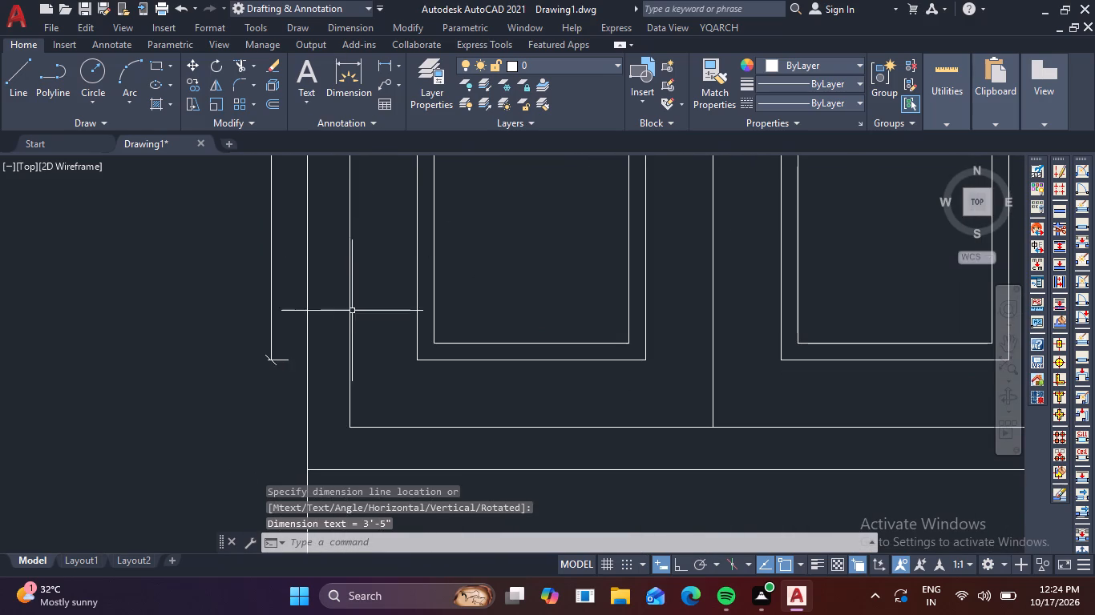
scroll(418, 387, "up", 2)
key("space")
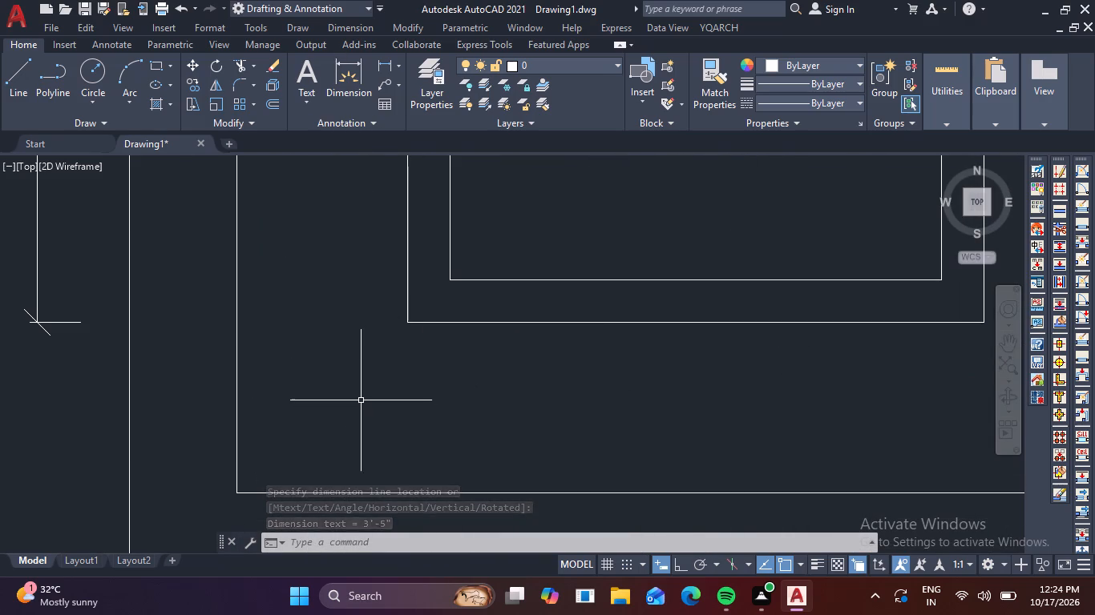
scroll(412, 346, "down", 1)
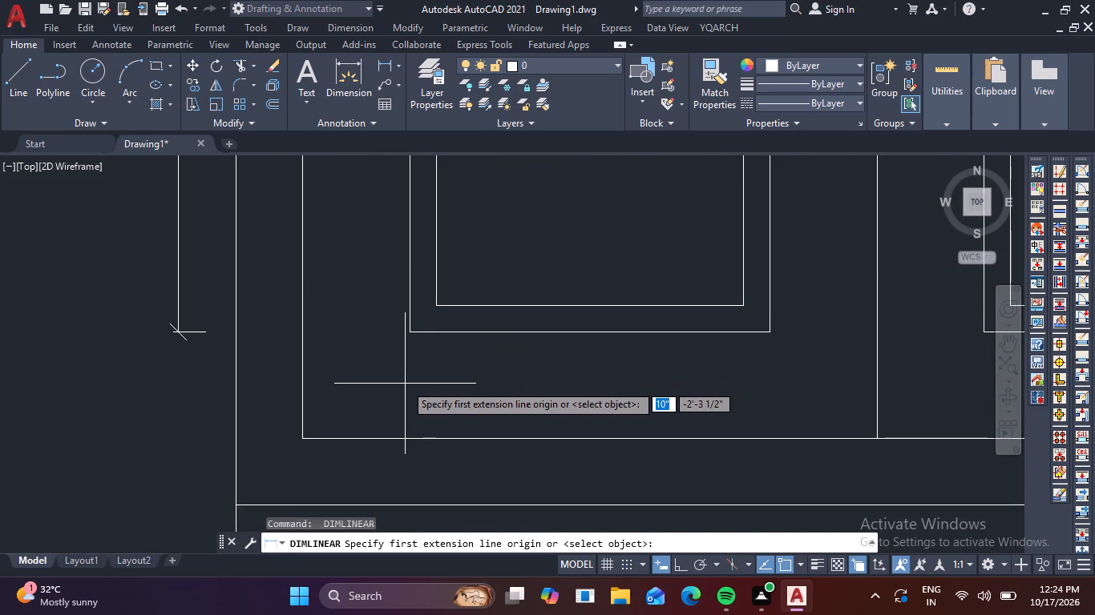
left_click(410, 340)
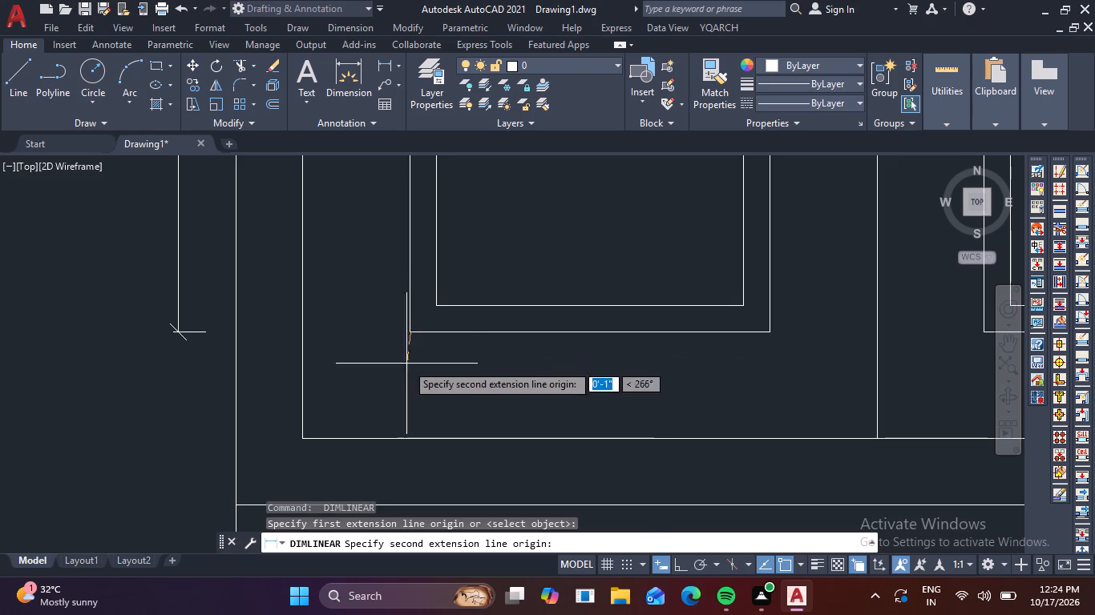
left_click(410, 435)
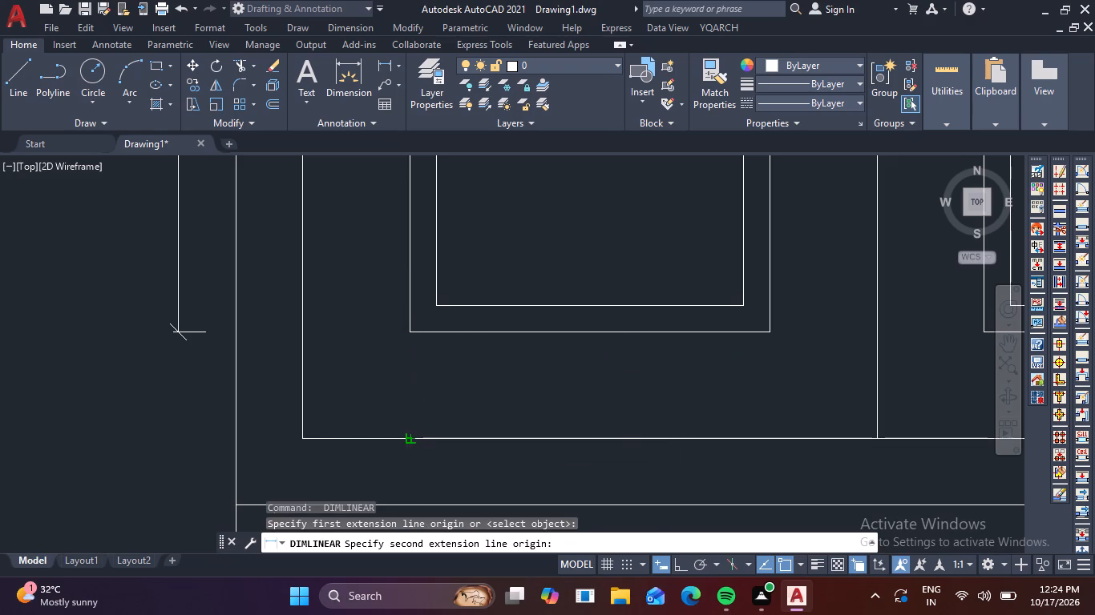
scroll(161, 327, "up", 3)
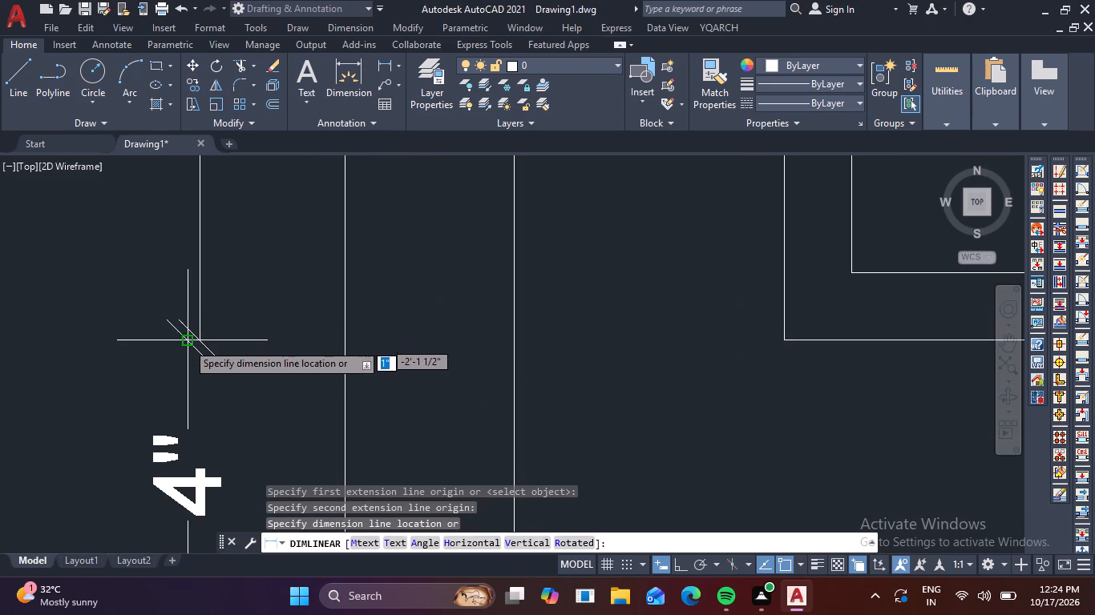
left_click(201, 335)
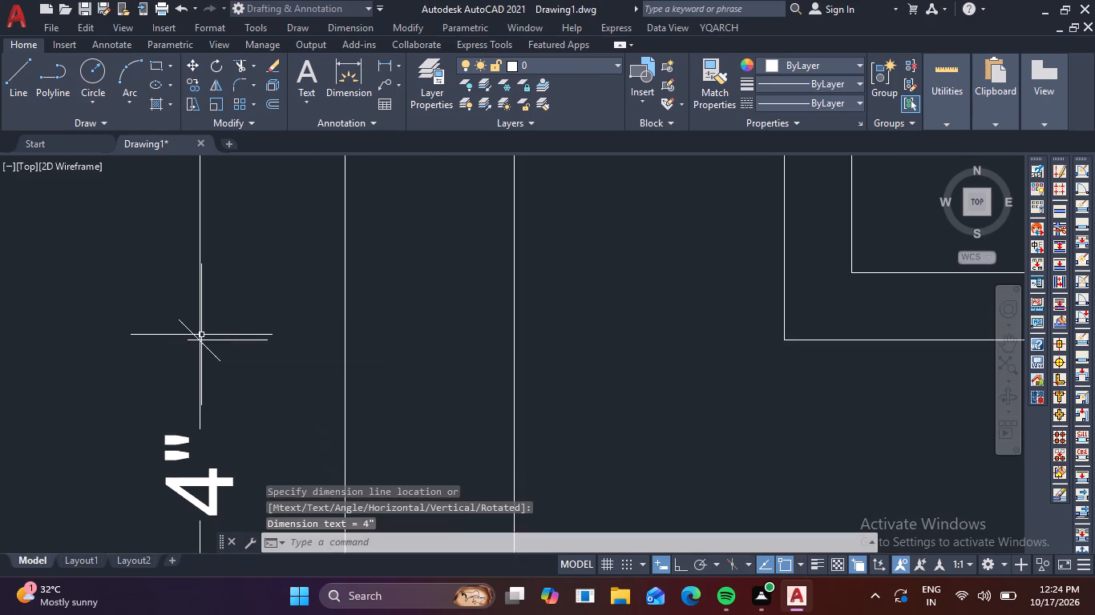
Dimension the thickness of the frame's bottom member vertically, aligned with the vertical dimension column beside the window.
scroll(242, 346, "down", 3)
middle_click_drag(282, 372, 221, 207)
key("space")
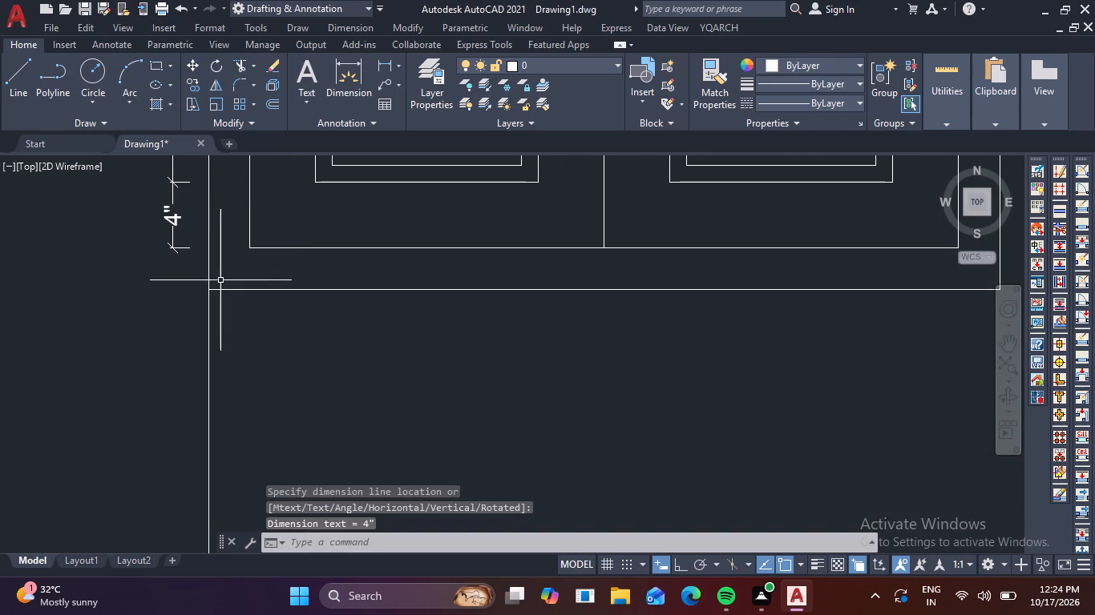
left_click(250, 291)
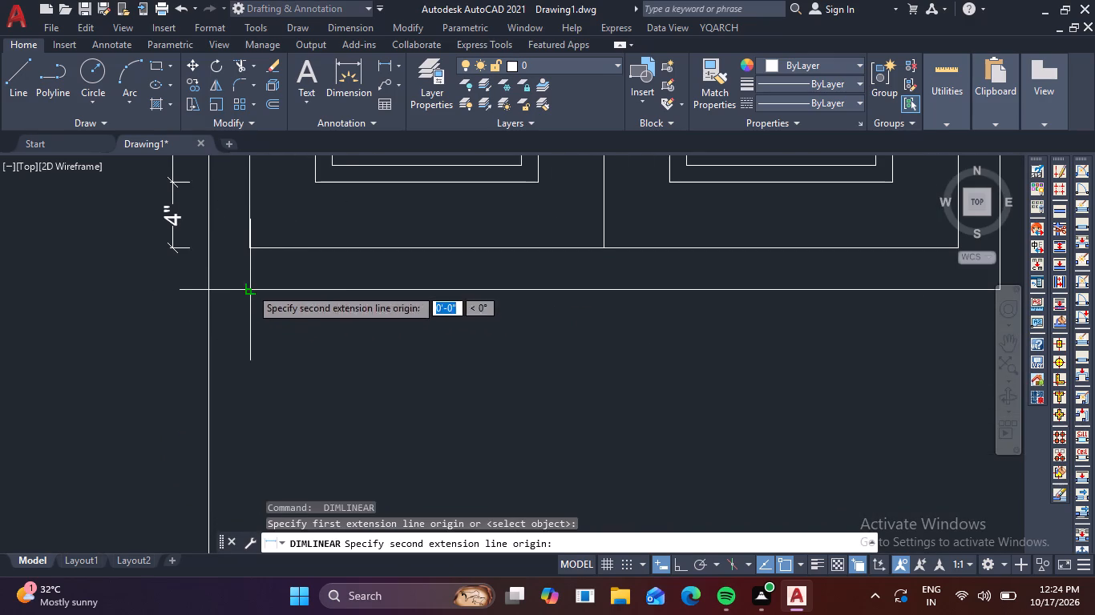
left_click(245, 243)
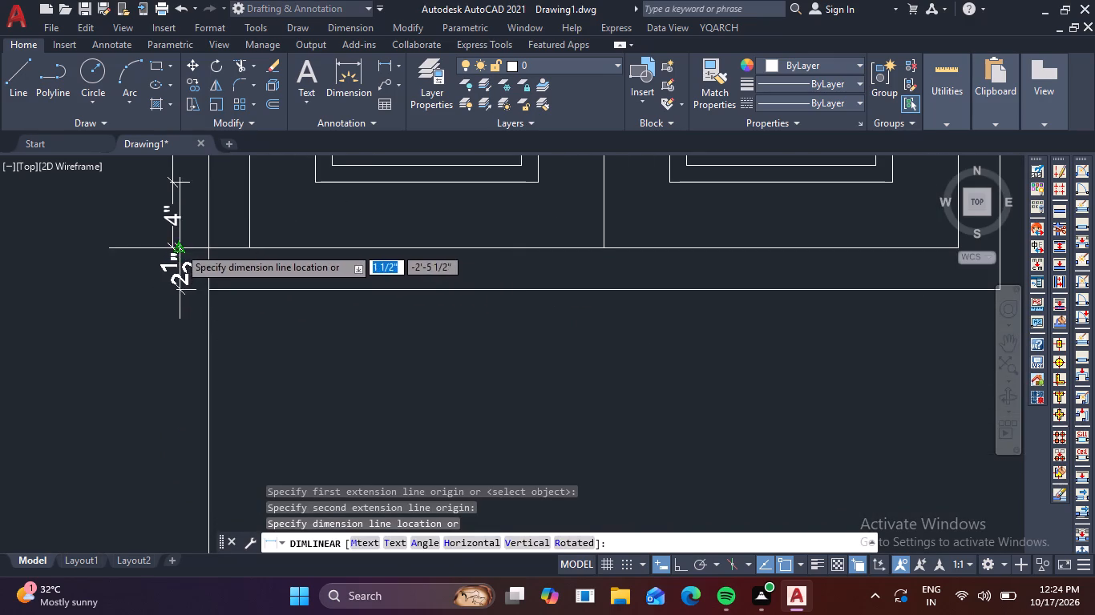
left_click(176, 246)
scroll(289, 315, "down", 2)
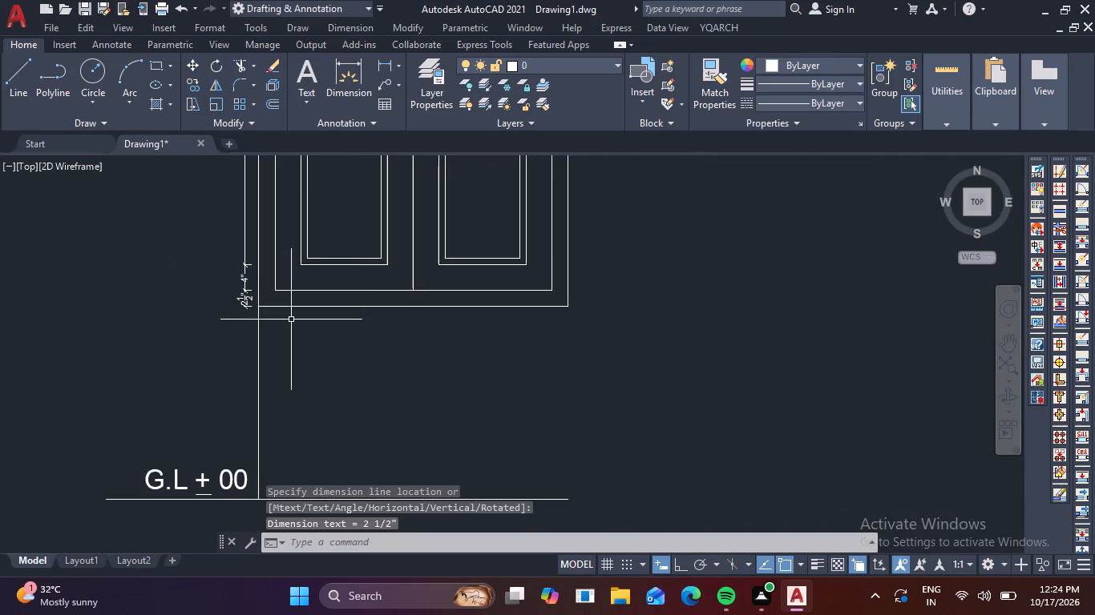
scroll(322, 328, "down", 2)
middle_click_drag(337, 306, 338, 370)
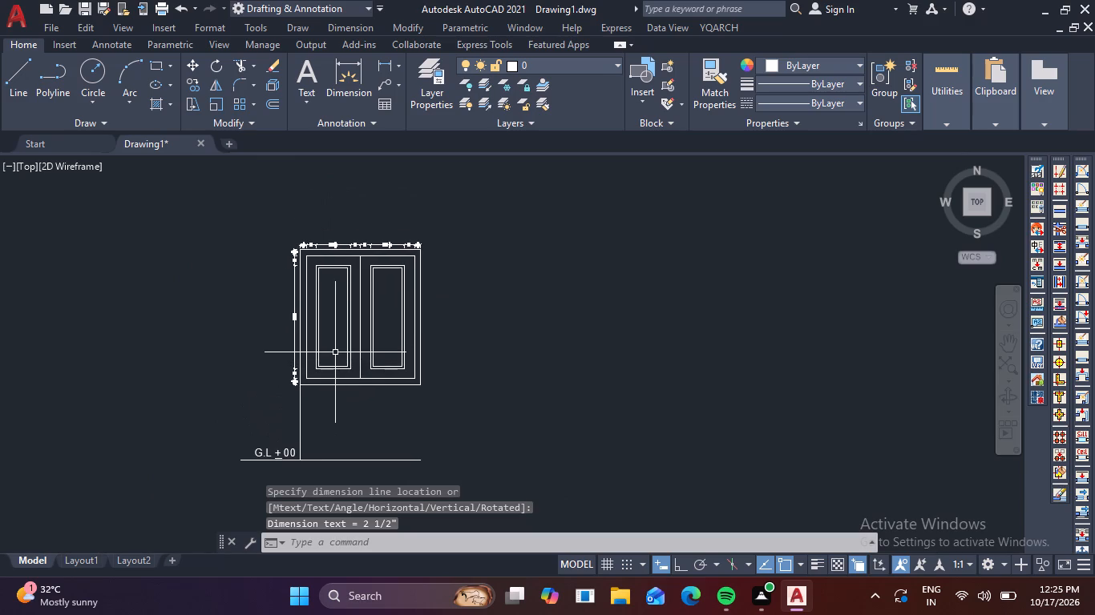
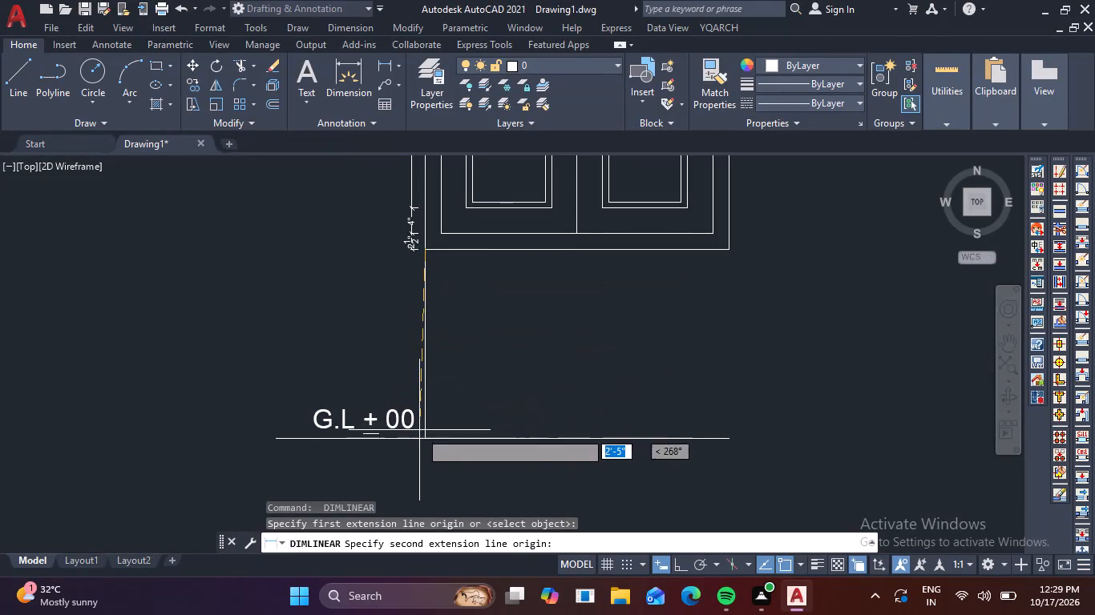
Dimension vertically from the frame's outer bottom-left corner to the ground line, aligned with the dimension column beside the window.
left_click(420, 441)
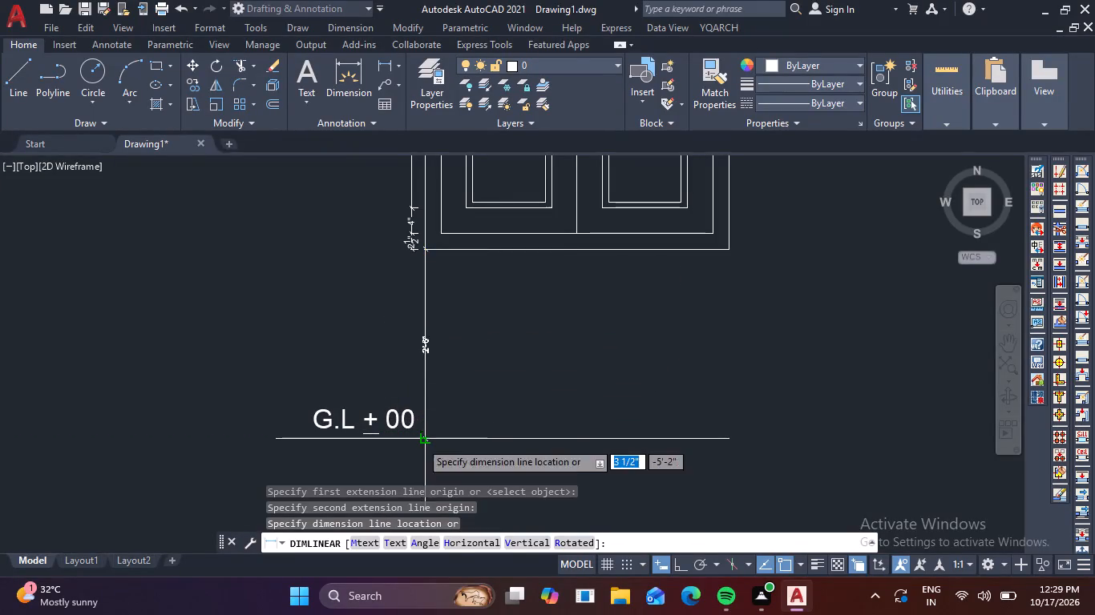
scroll(410, 356, "up", 2)
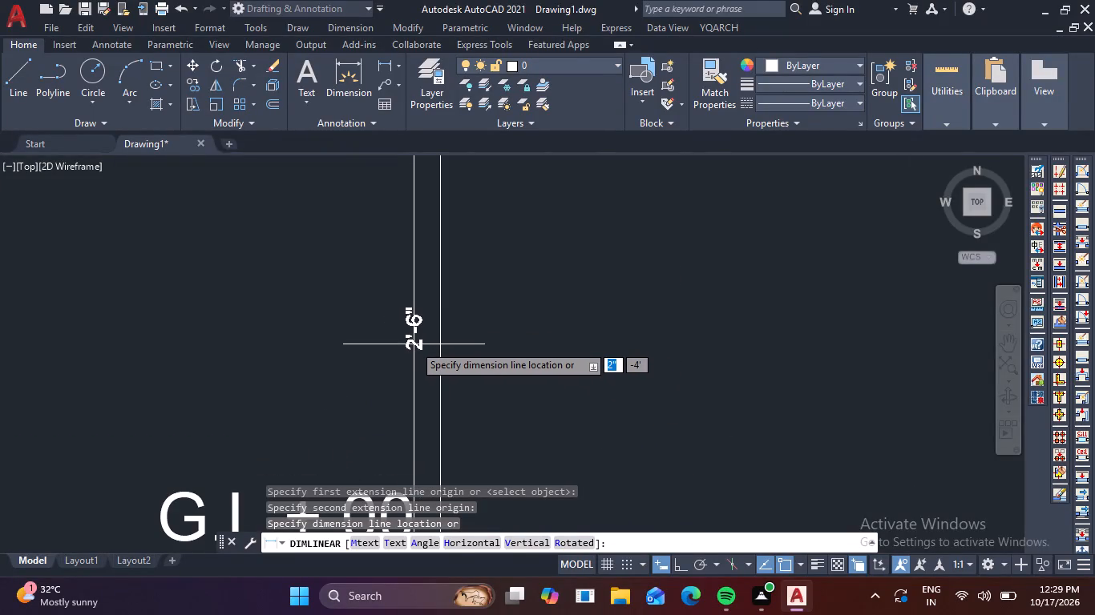
scroll(415, 344, "down", 2)
middle_click_drag(407, 294, 404, 363)
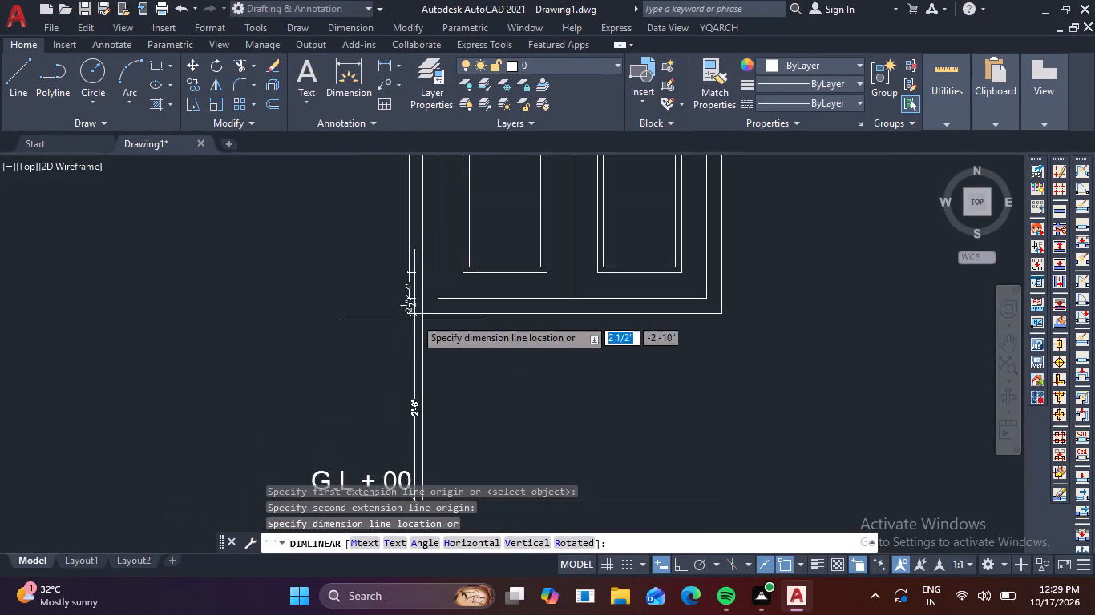
scroll(414, 279, "up", 5)
scroll(319, 403, "down", 1)
middle_click_drag(330, 408, 328, 322)
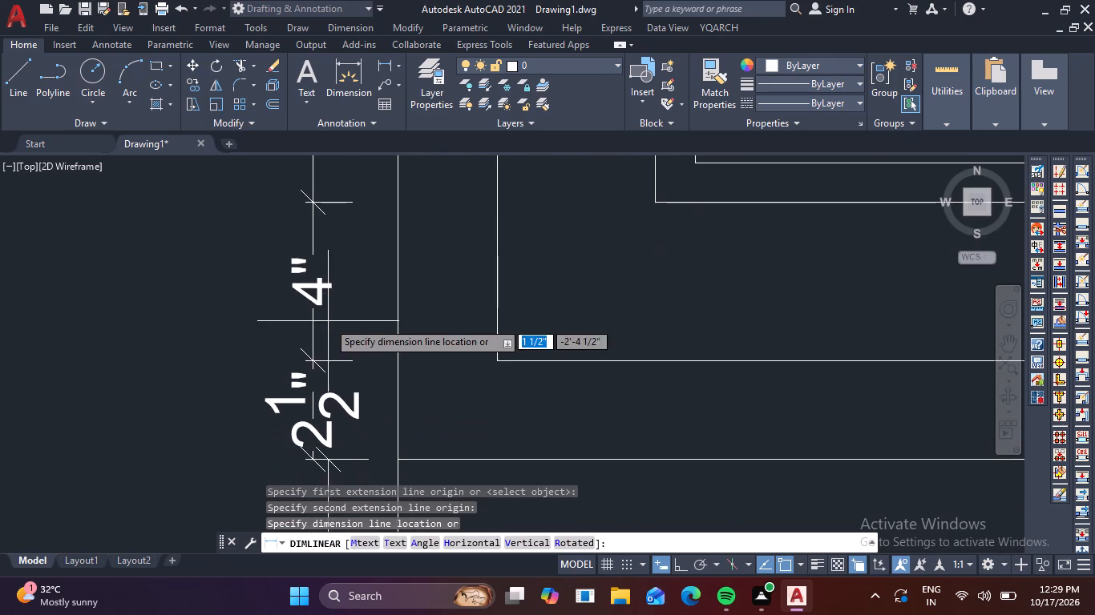
middle_click_drag(327, 420, 336, 304)
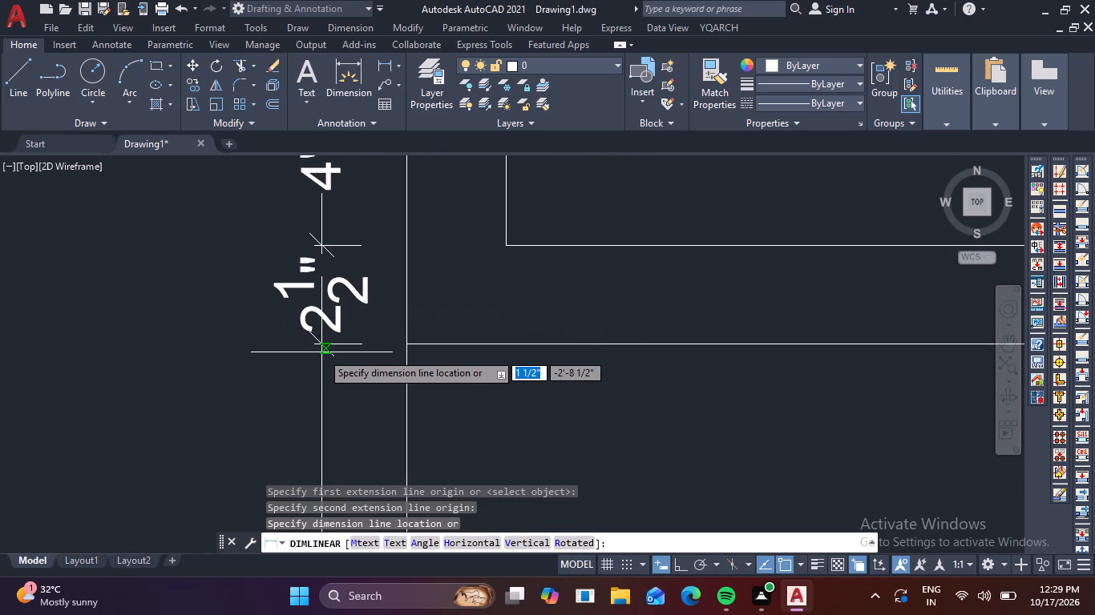
left_click(321, 347)
Move the "G.L + 00" label slightly left so it clears the vertical dimension line above the ground line.
scroll(433, 399, "down", 2)
middle_click_drag(470, 425, 468, 167)
middle_click_drag(501, 391, 577, 173)
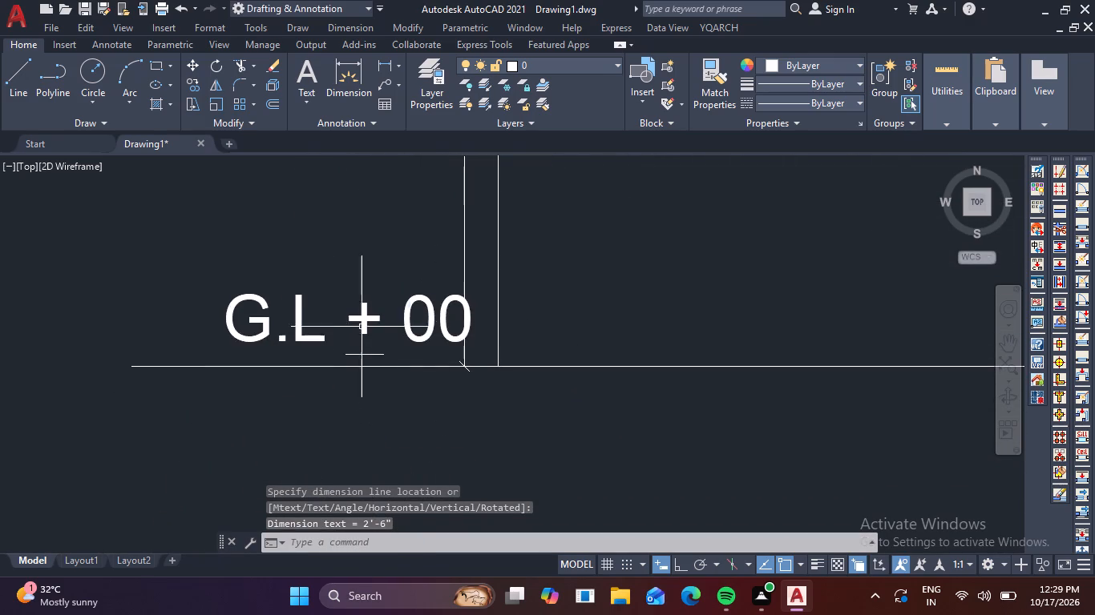
left_click(370, 319)
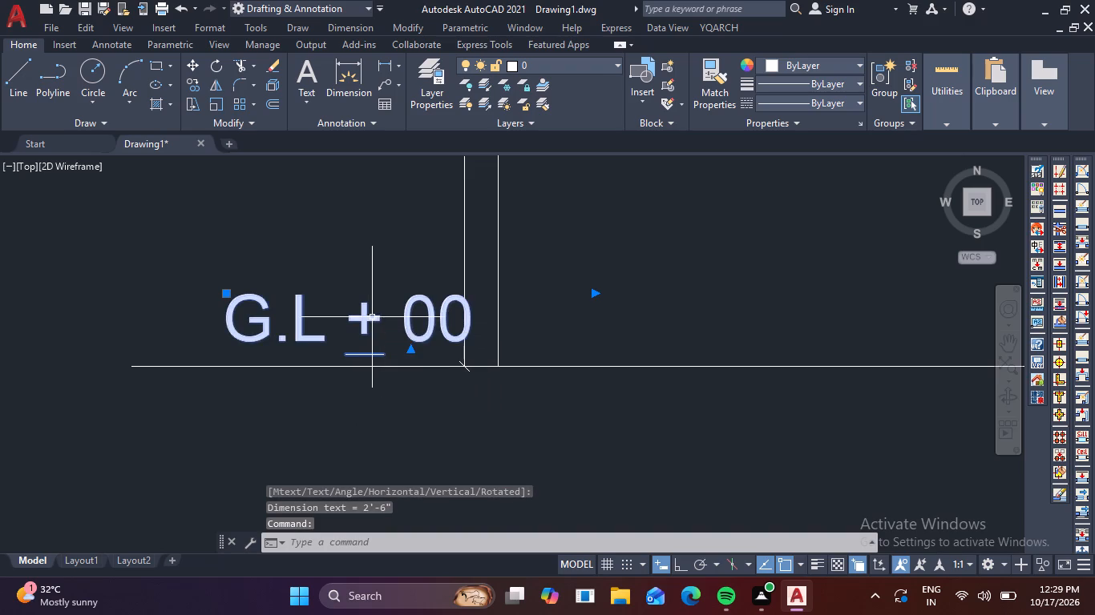
key("m")
key("space")
left_click(374, 316)
left_click(358, 316)
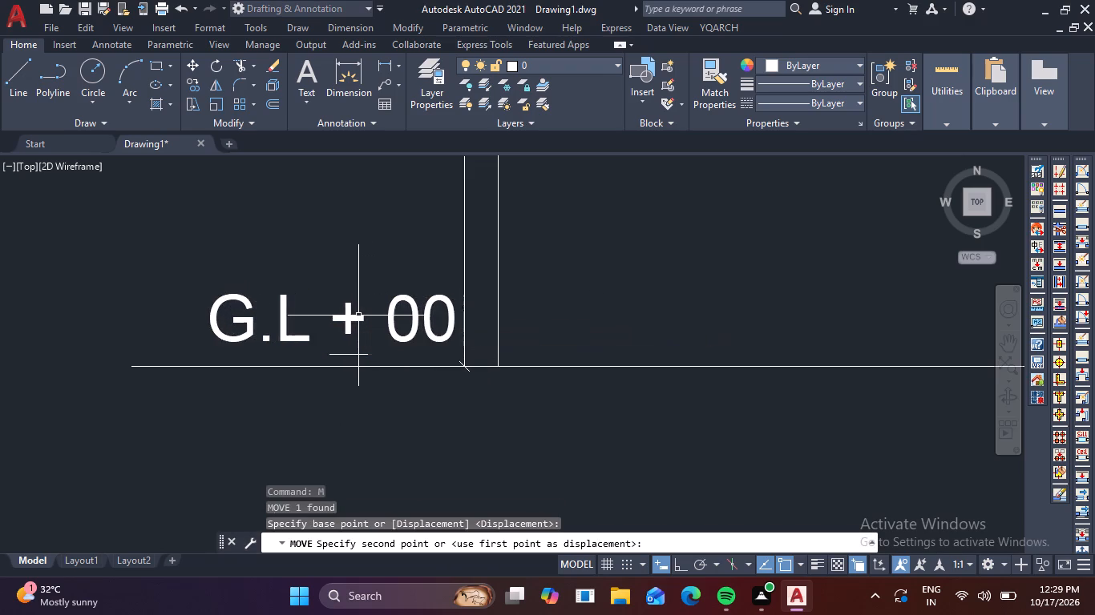
Dimension the overall height from the ground line to the frame's outer top-left corner, placed just outside the existing vertical dimension column.
scroll(358, 316, "down", 1)
middle_click_drag(687, 242, 643, 362)
scroll(687, 242, "down", 1)
key("d")
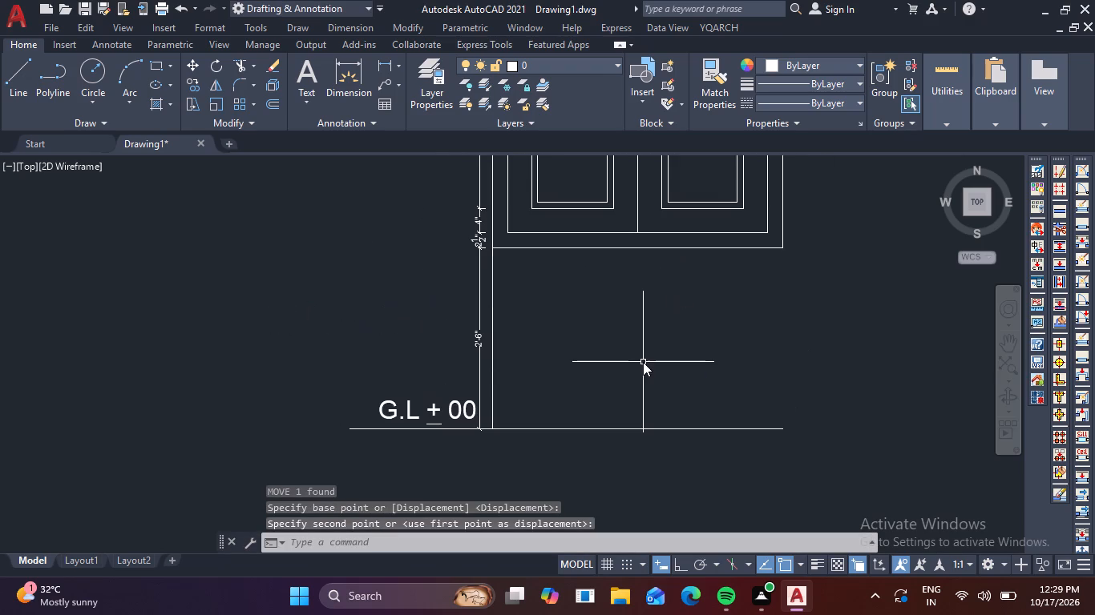
key("l")
key("i")
key("space")
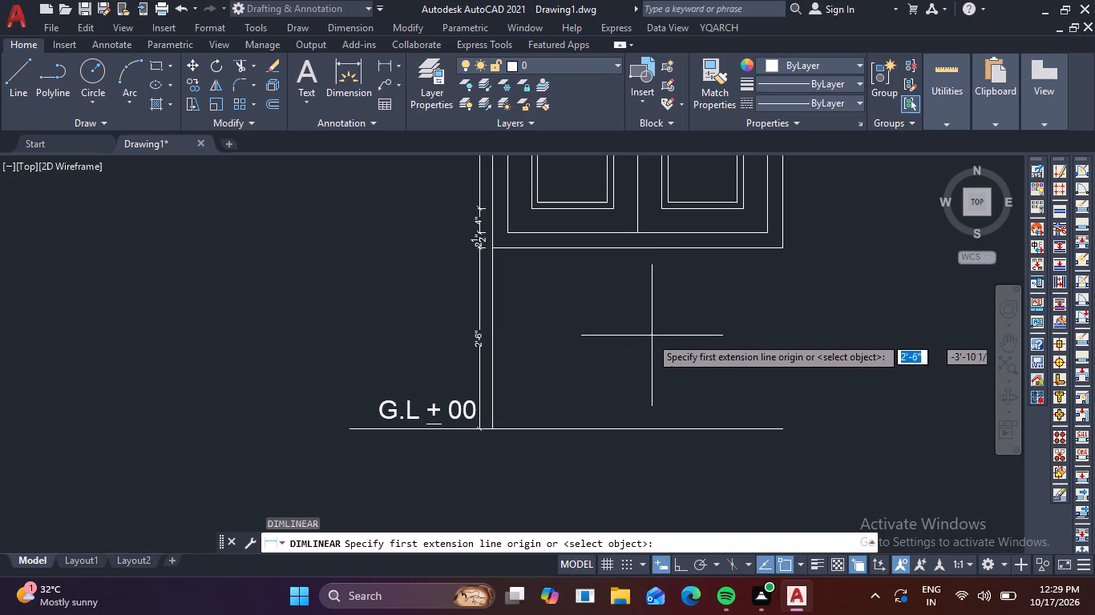
left_click(489, 425)
middle_click_drag(554, 318, 496, 614)
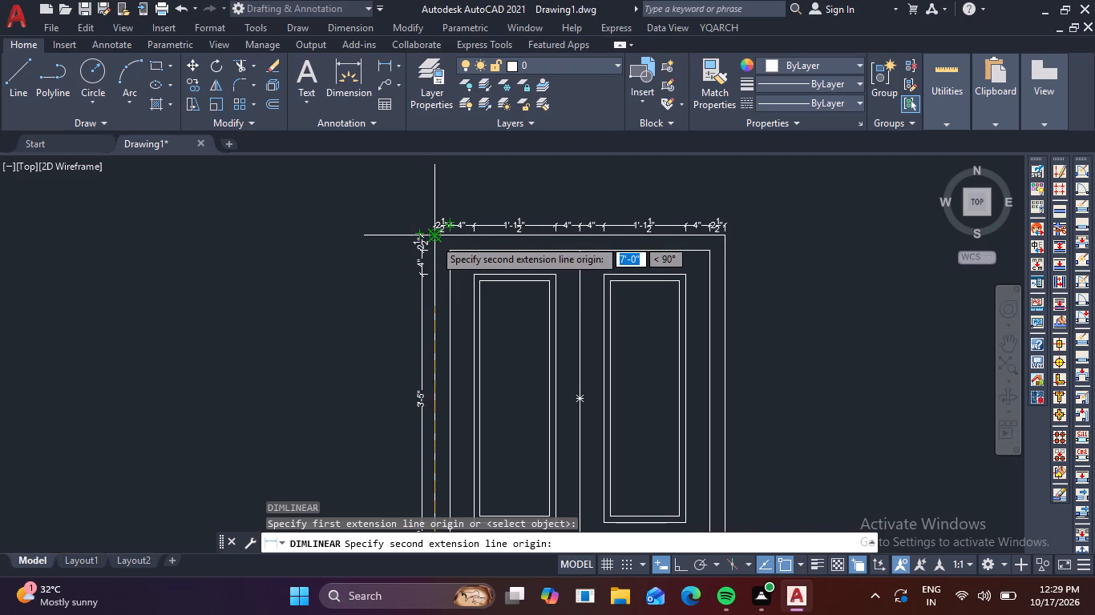
left_click(434, 239)
scroll(389, 255, "up", 1)
middle_click_drag(389, 255, 390, 46)
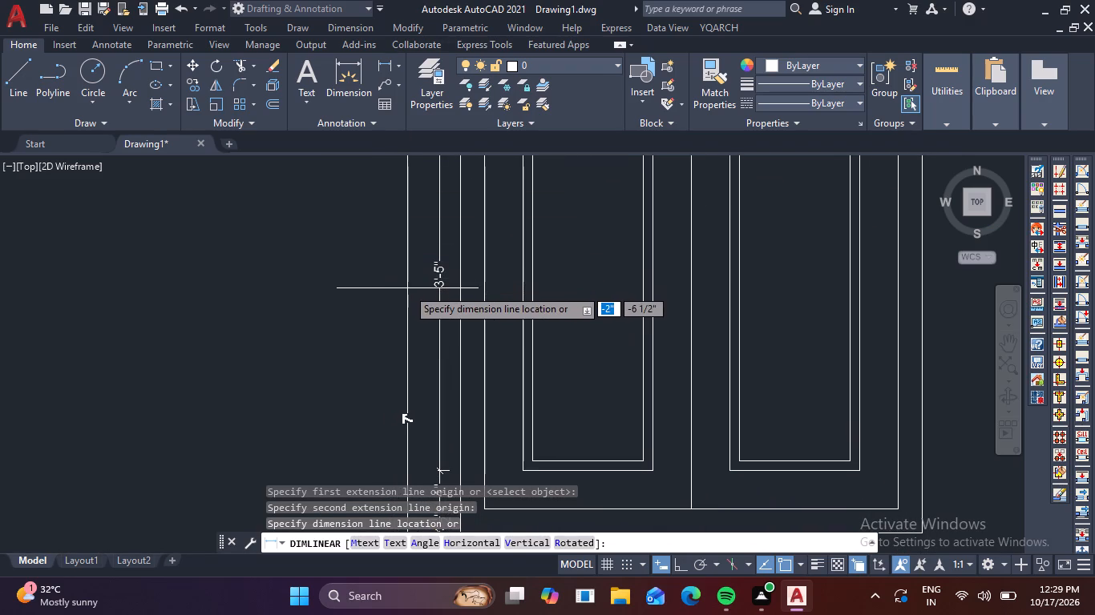
left_click(420, 307)
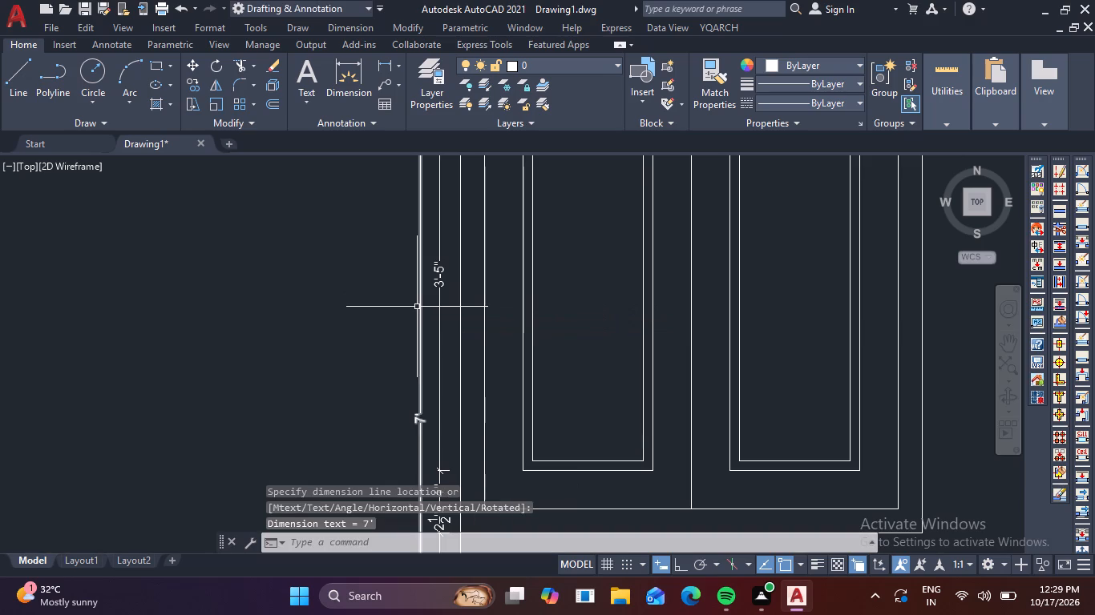
Move the "G.L + 00" label further left so it clears the overall height dimension line, keeping it above the ground line.
middle_click_drag(399, 350, 386, 81)
middle_click_drag(329, 332, 399, 61)
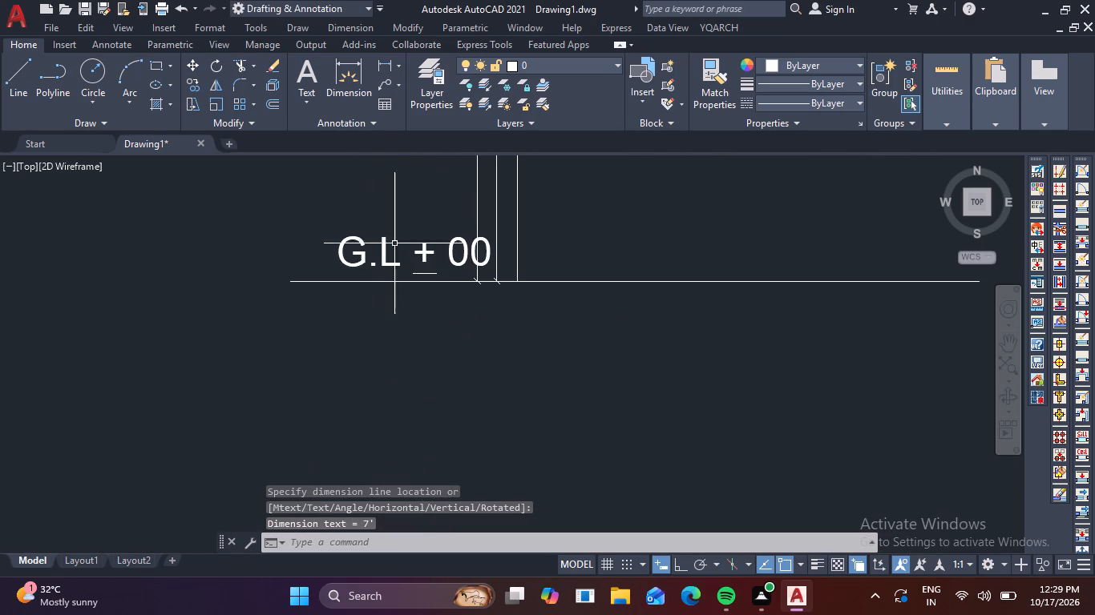
left_click(382, 243)
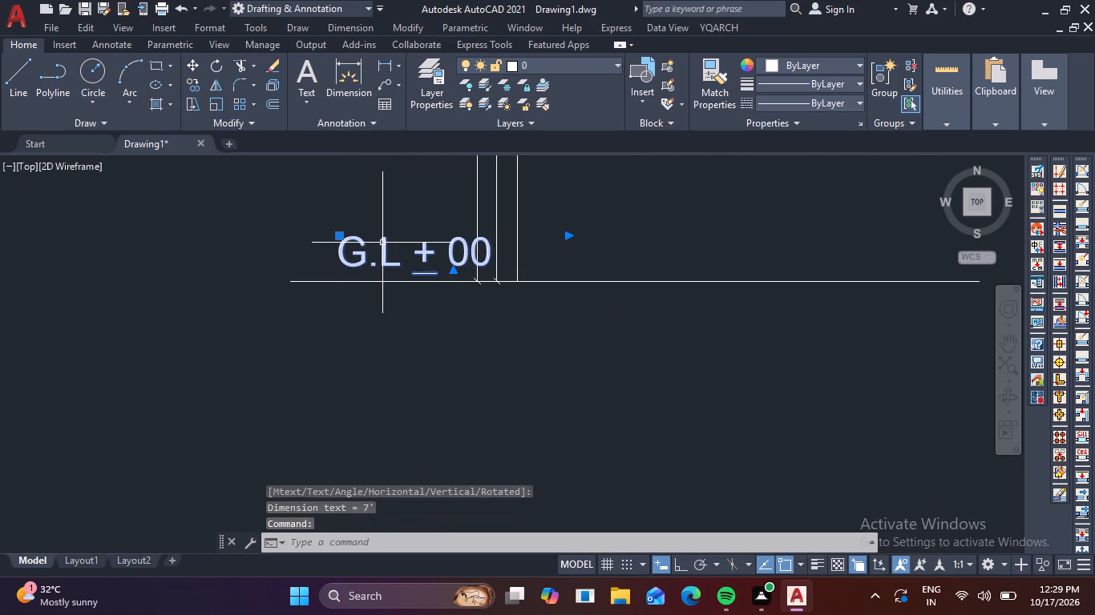
key("m")
key("space")
left_click(395, 244)
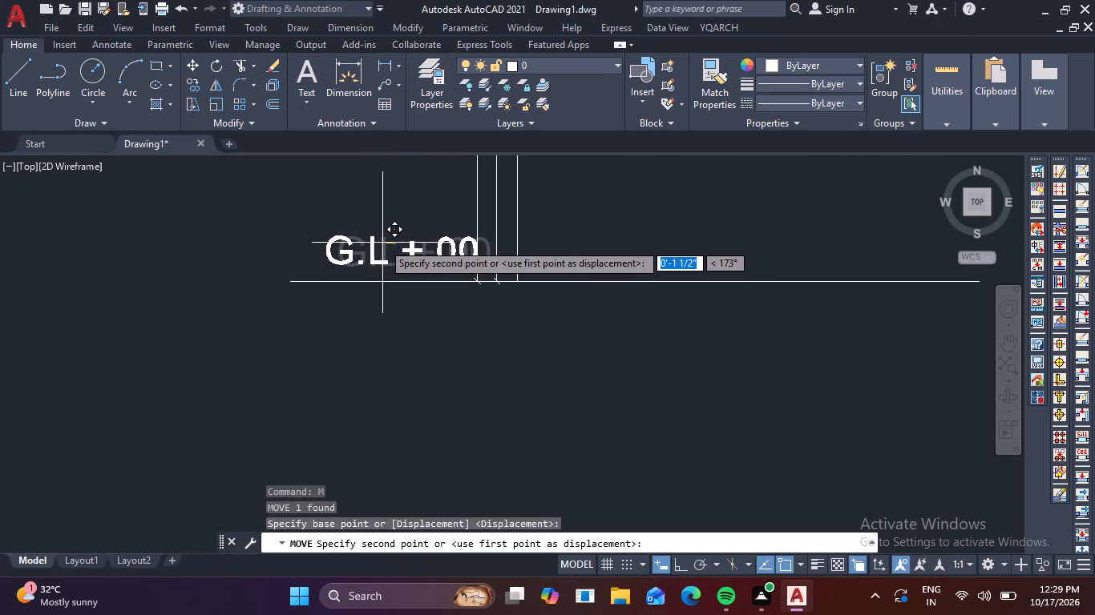
left_click(370, 249)
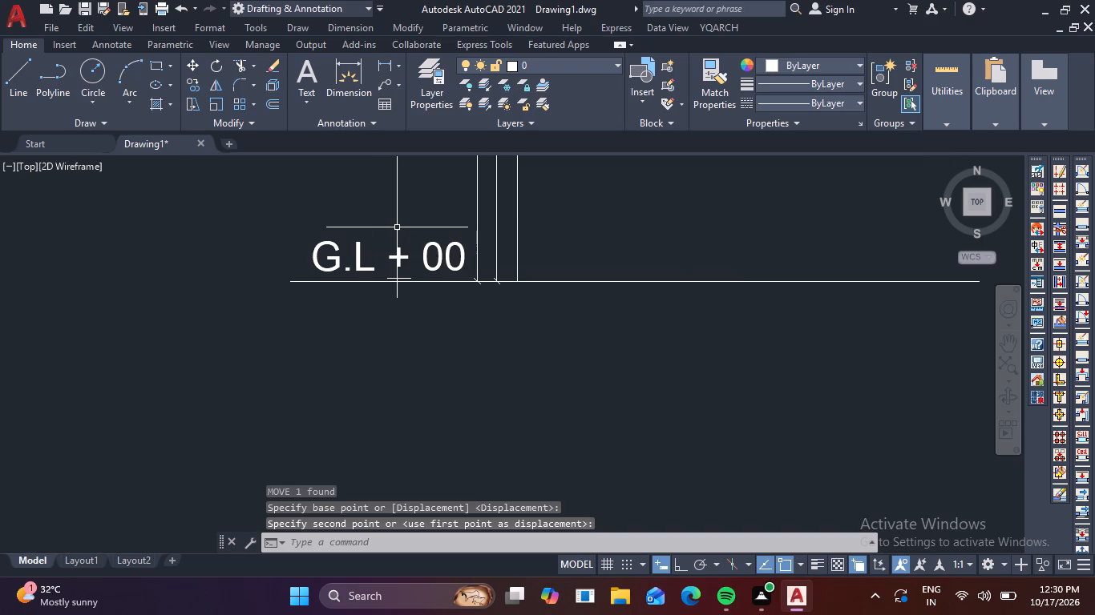
Examine the whole window elevation with its top and side dimensions.
scroll(754, 179, "down", 2)
middle_click_drag(733, 209, 447, 439)
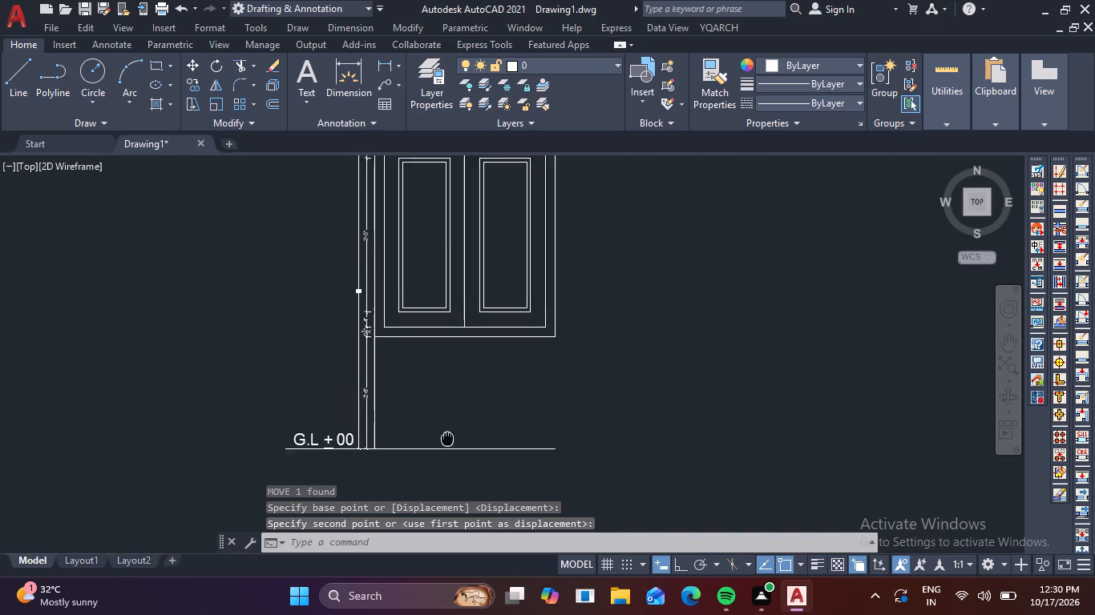
middle_click_drag(447, 439, 1078, 614)
scroll(1091, 500, "down", 3)
scroll(589, 338, "down", 2)
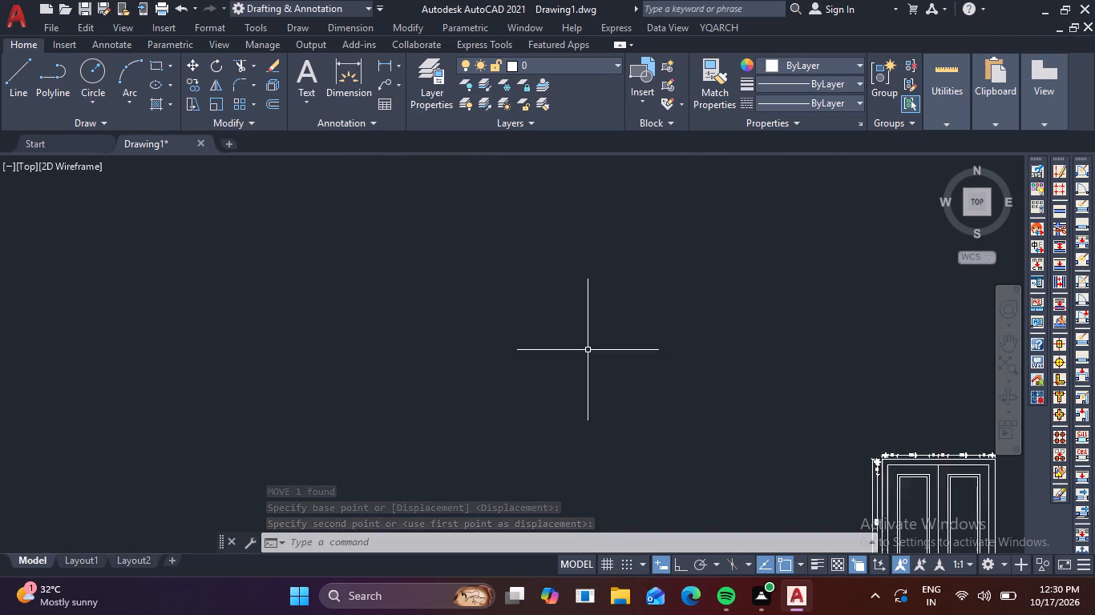
scroll(589, 351, "down", 1)
middle_click_drag(713, 375, 491, 264)
scroll(535, 302, "up", 3)
middle_click_drag(533, 315, 589, 310)
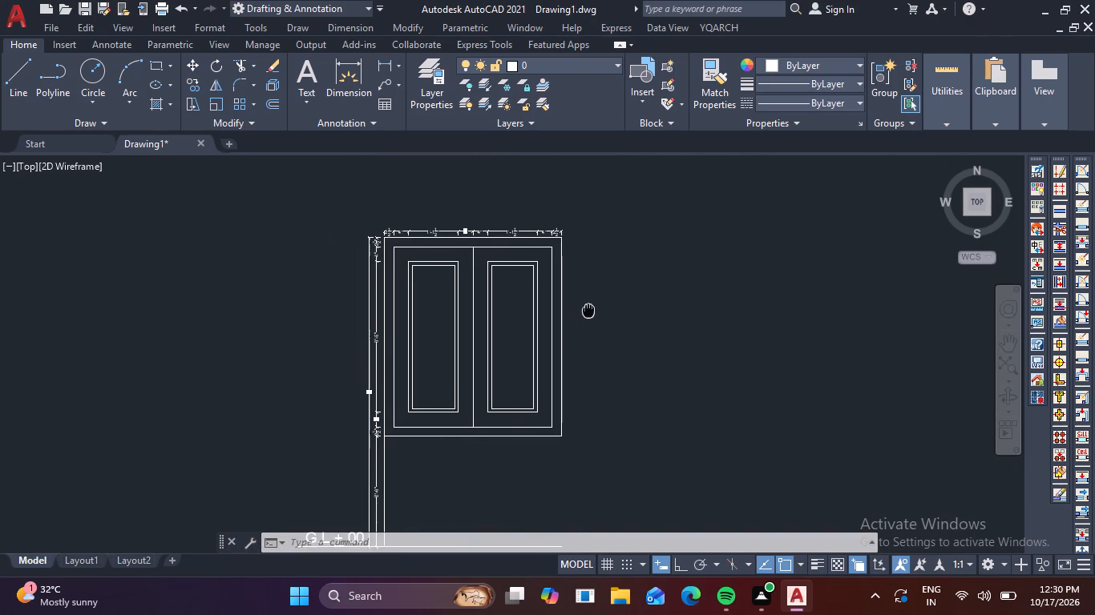
middle_click_drag(589, 310, 588, 310)
key("Escape")
middle_click_drag(472, 335, 487, 297)
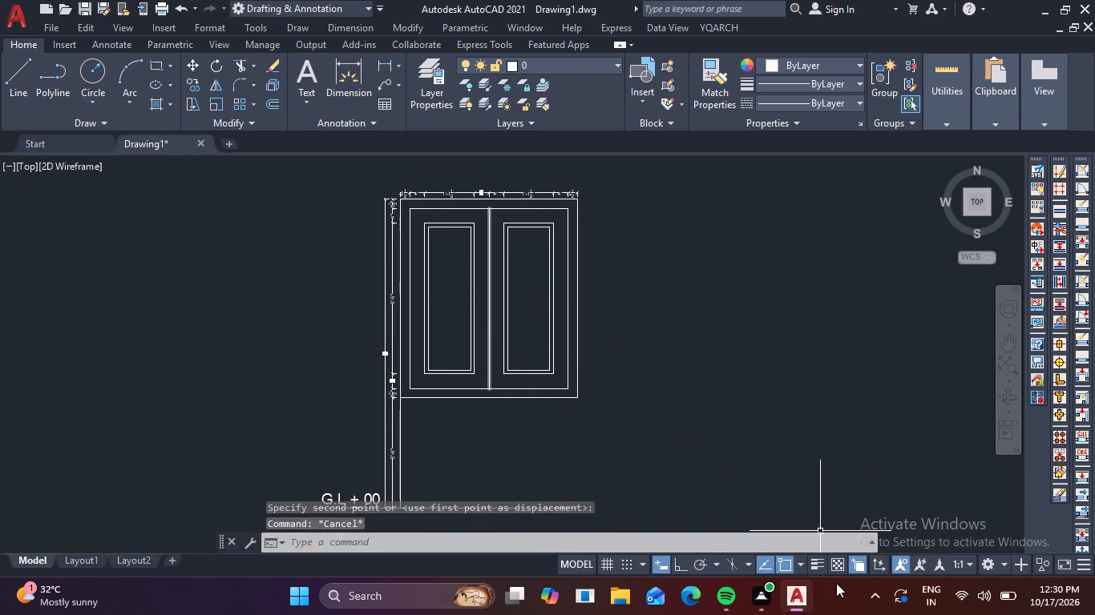
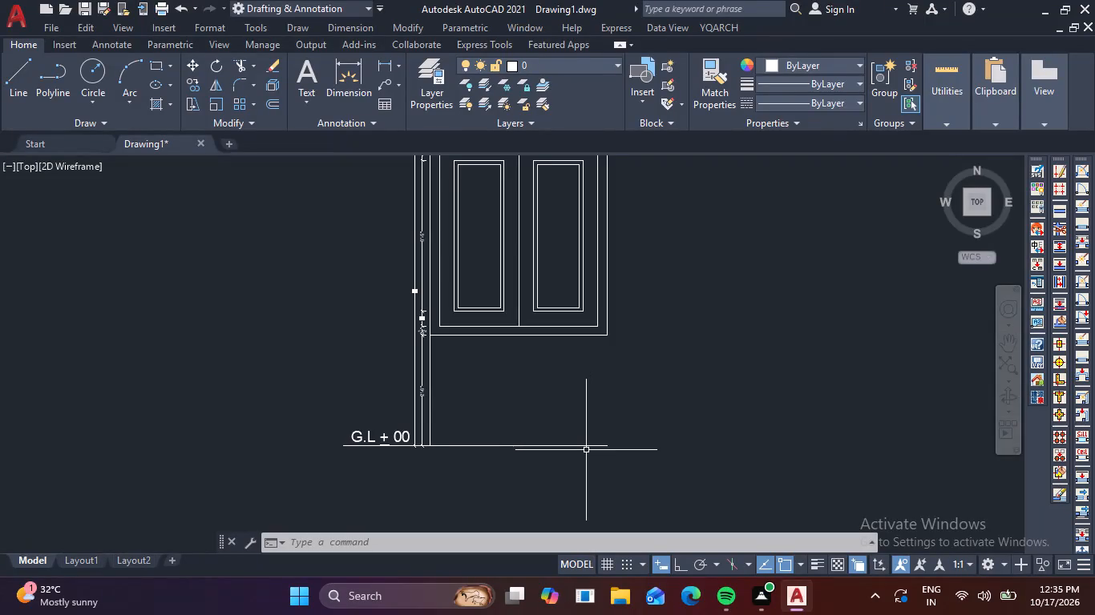
Copy the "G.L + 00" label to a spot just below the ground line, beneath the window.
left_click(362, 440)
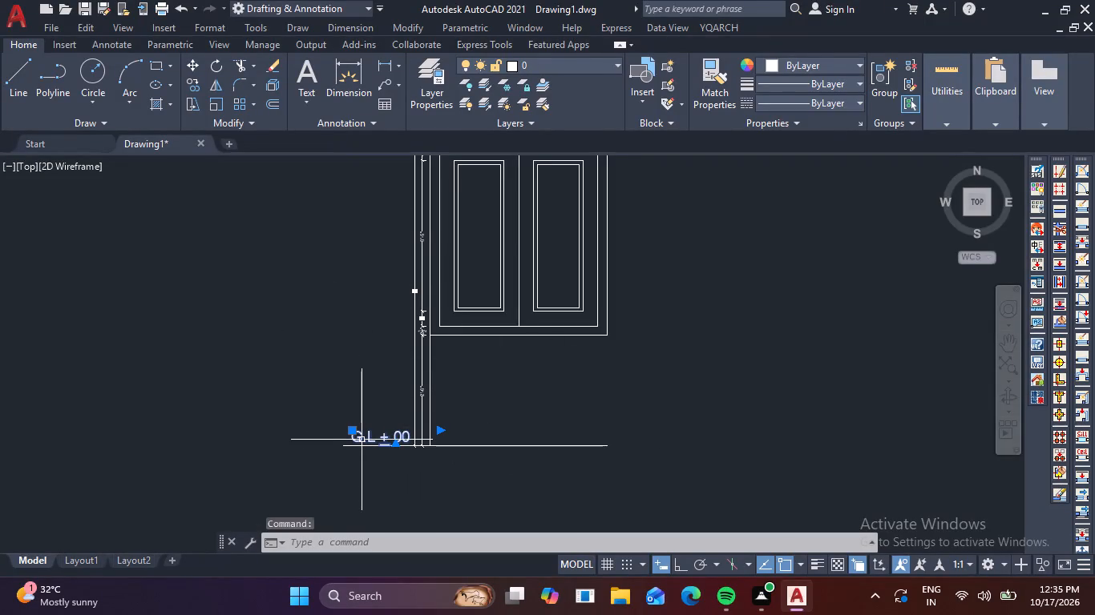
type("CO")
key("space")
left_click(362, 440)
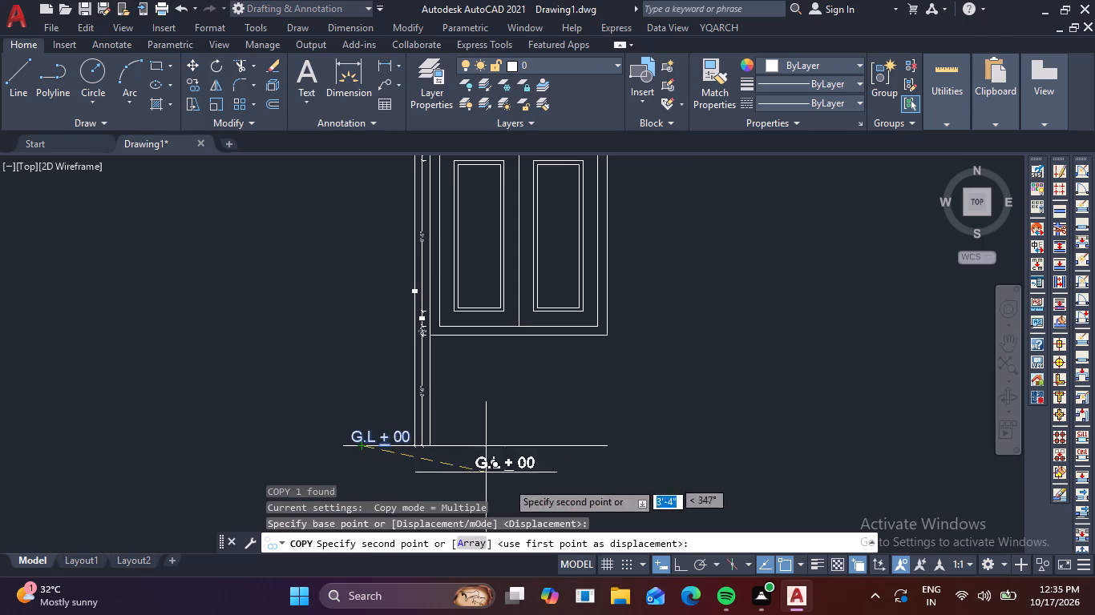
scroll(440, 471, "up", 1)
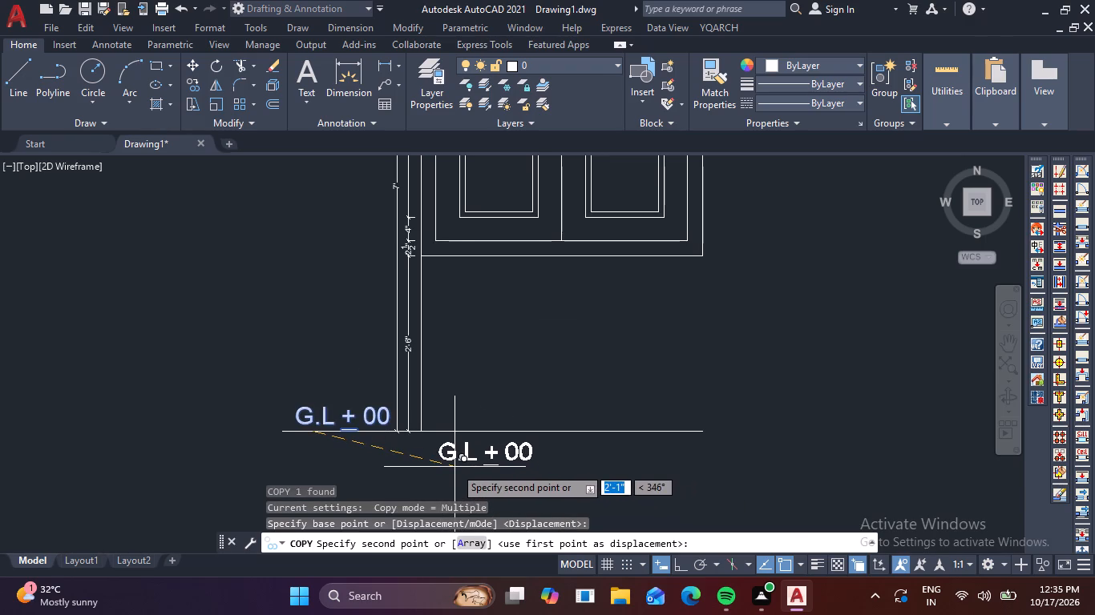
left_click(455, 472)
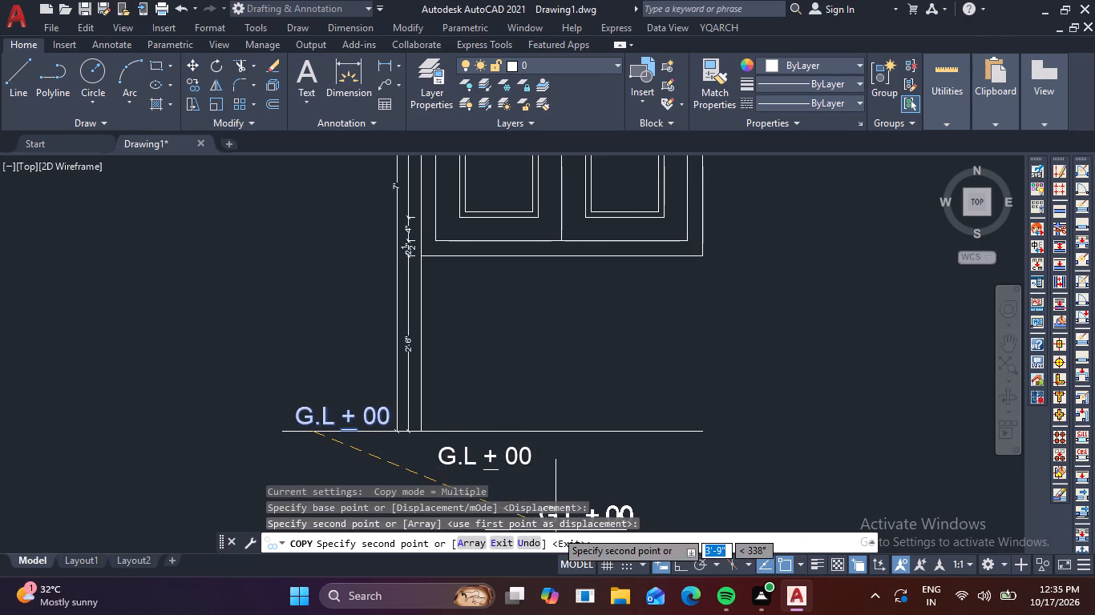
key("Escape")
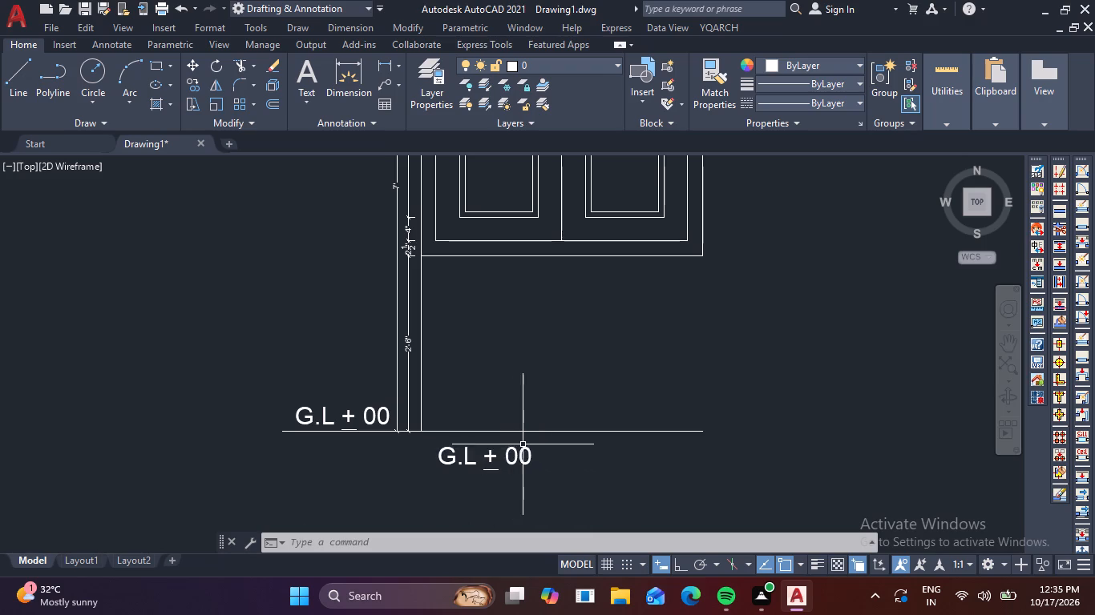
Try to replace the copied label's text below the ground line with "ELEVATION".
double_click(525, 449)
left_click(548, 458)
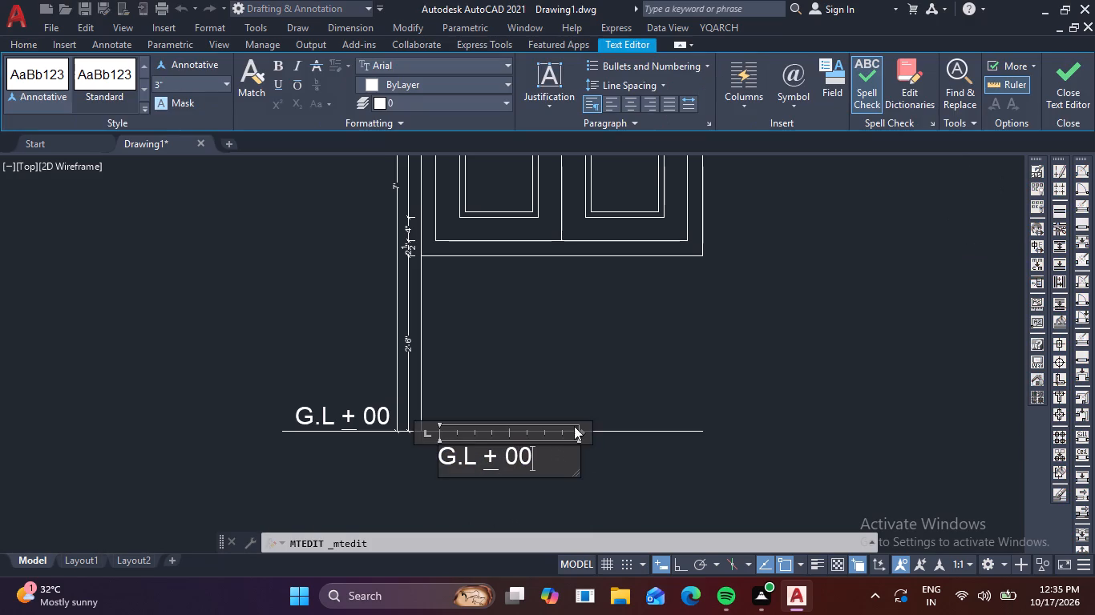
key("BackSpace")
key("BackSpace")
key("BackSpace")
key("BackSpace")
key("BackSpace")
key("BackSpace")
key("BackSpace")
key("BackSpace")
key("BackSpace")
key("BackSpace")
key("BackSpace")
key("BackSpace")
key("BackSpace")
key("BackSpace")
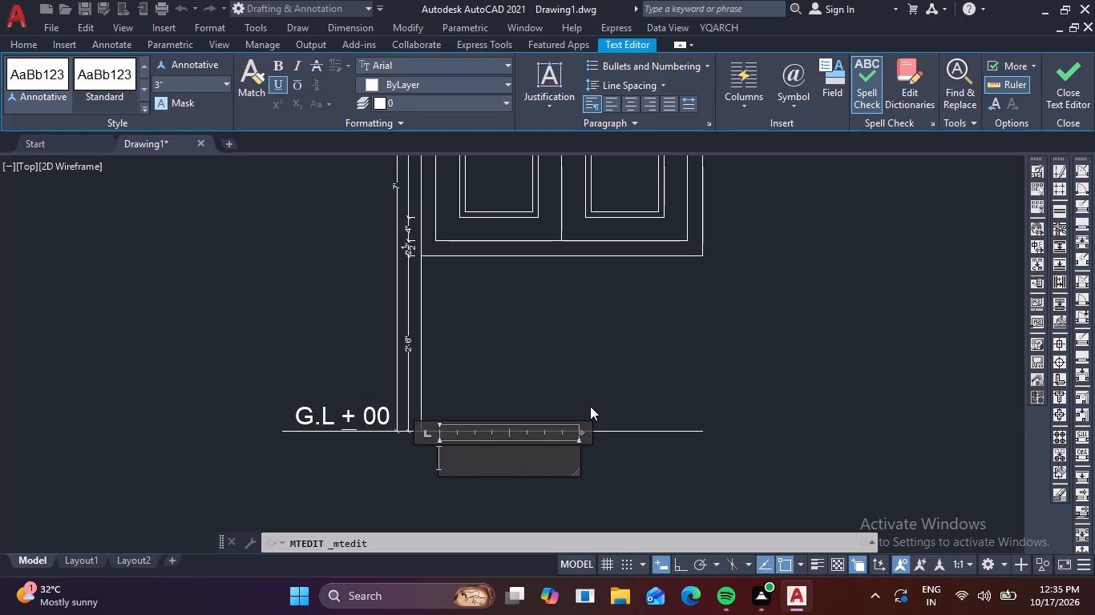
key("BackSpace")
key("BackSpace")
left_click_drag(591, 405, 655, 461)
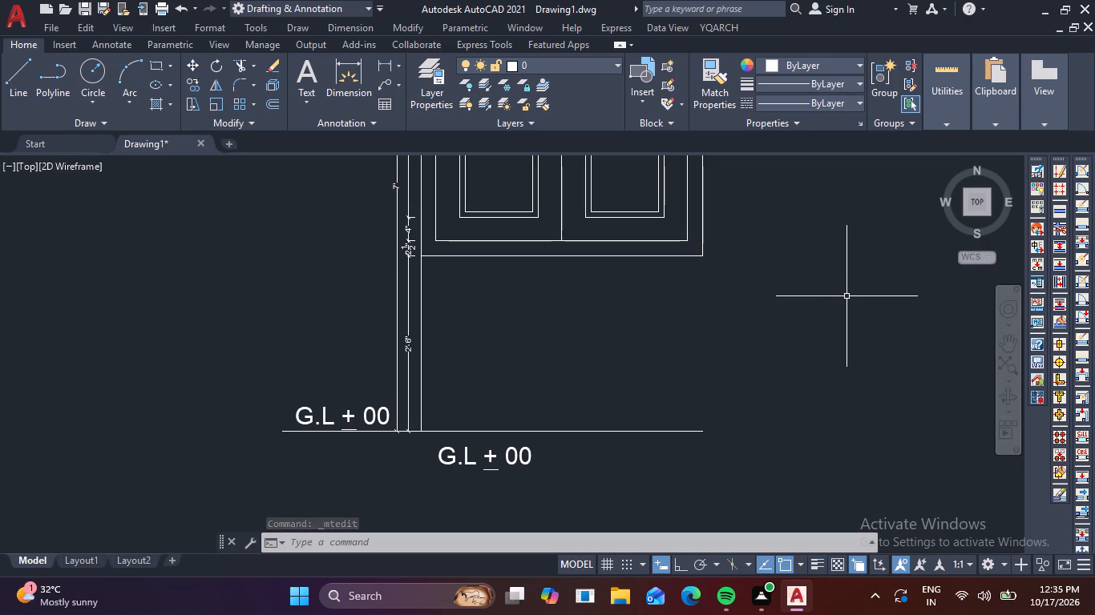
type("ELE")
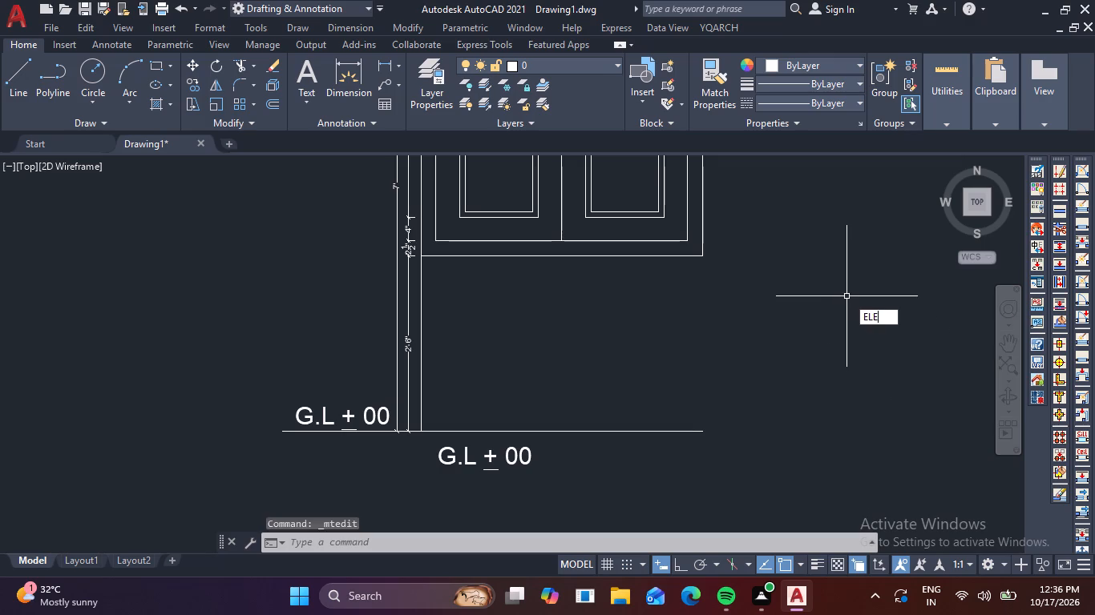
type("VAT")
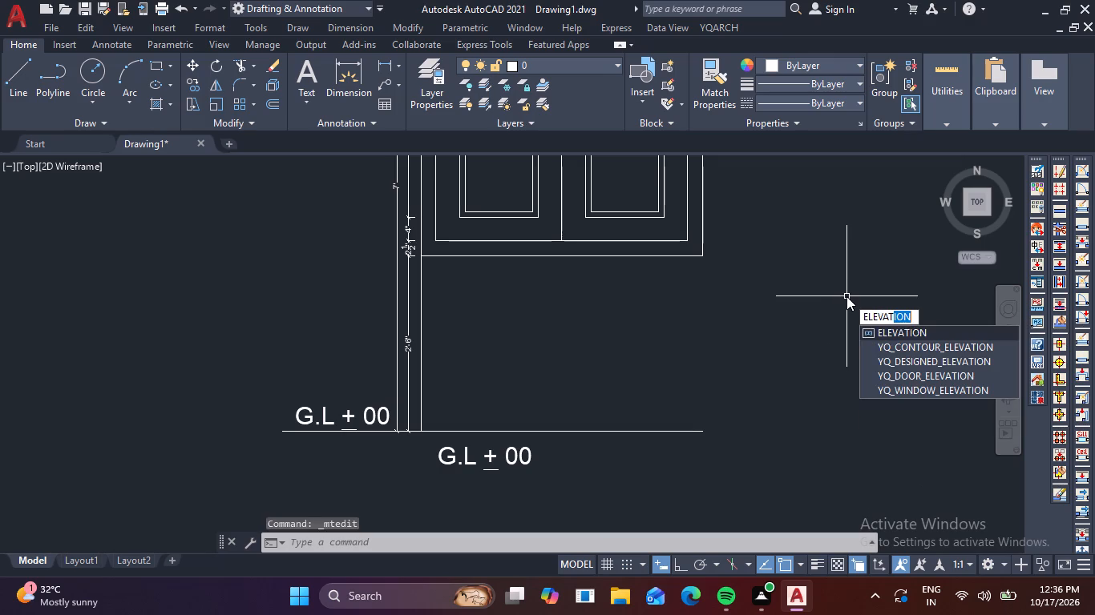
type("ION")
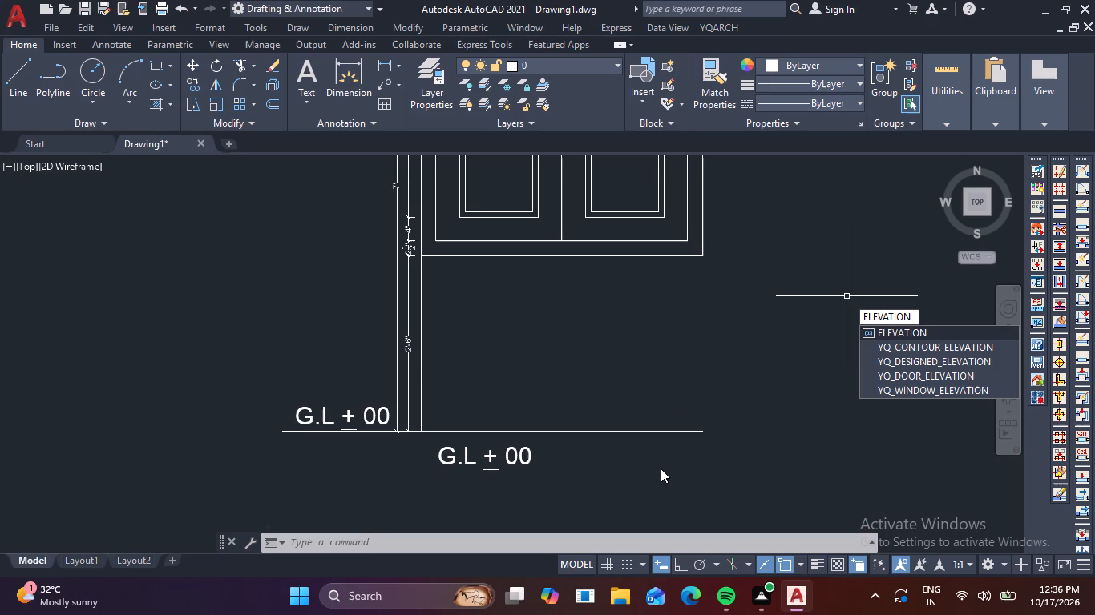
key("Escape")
Replace the copied label's text below the ground line with "ELEVATION" and underline it.
double_click(517, 453)
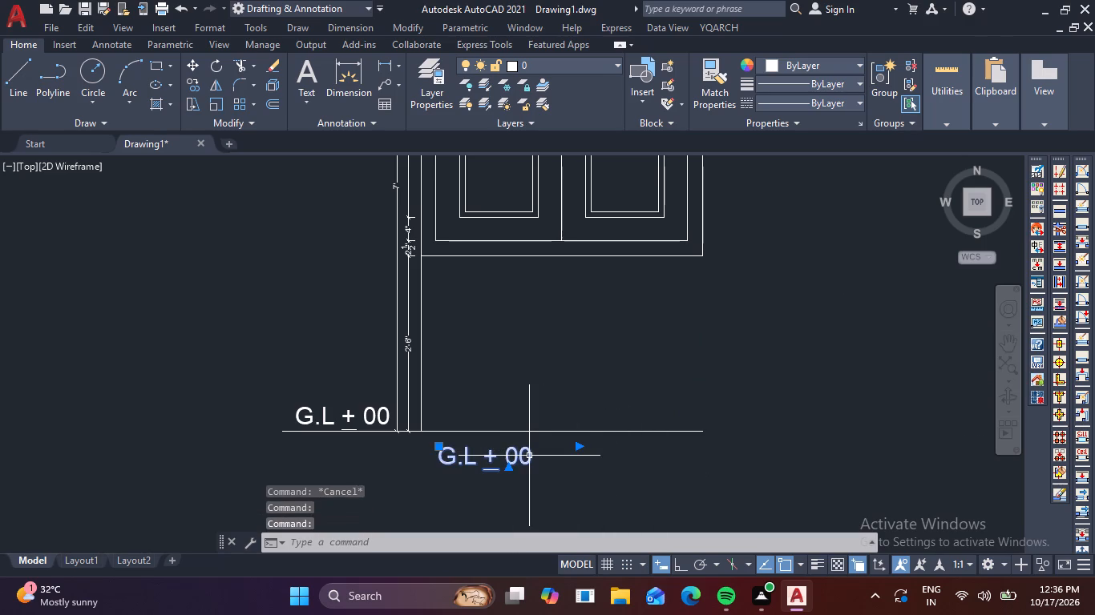
double_click(530, 456)
left_click_drag(539, 456, 336, 470)
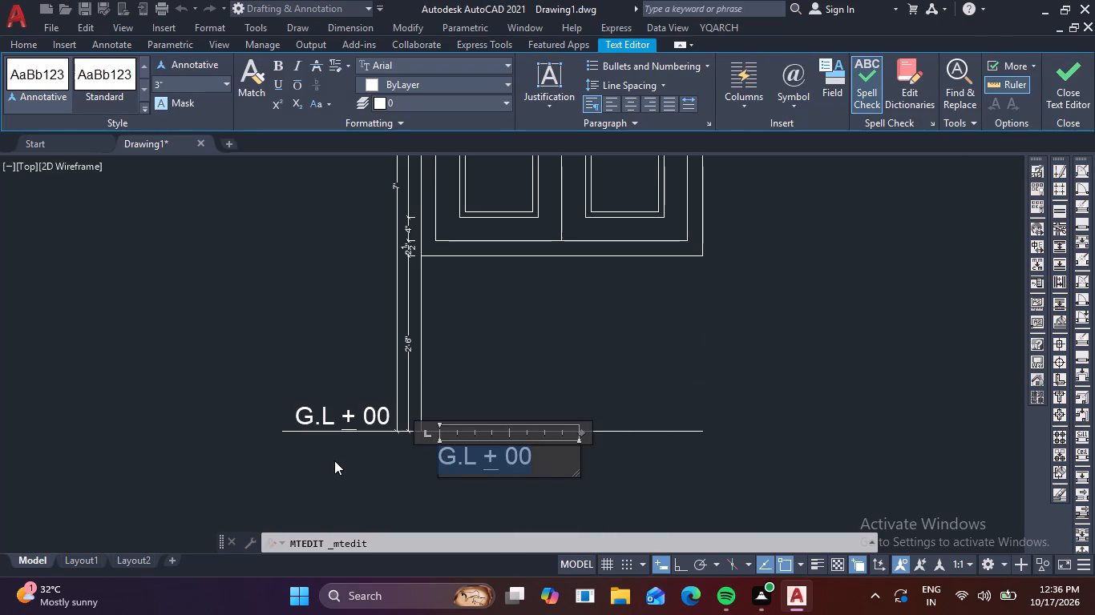
key("BackSpace")
type("ELE")
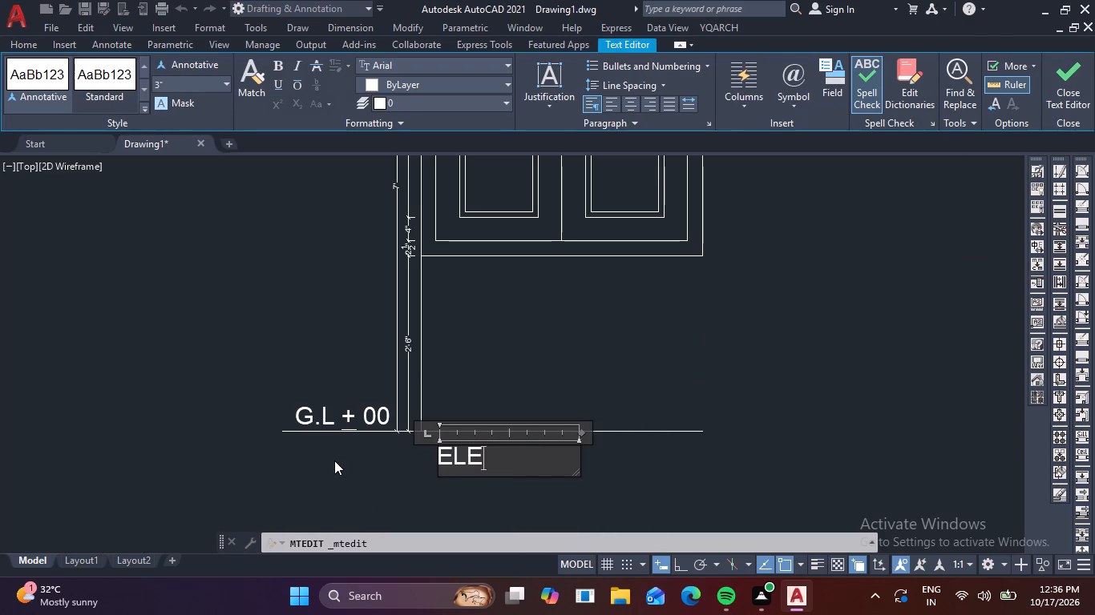
type("VATION")
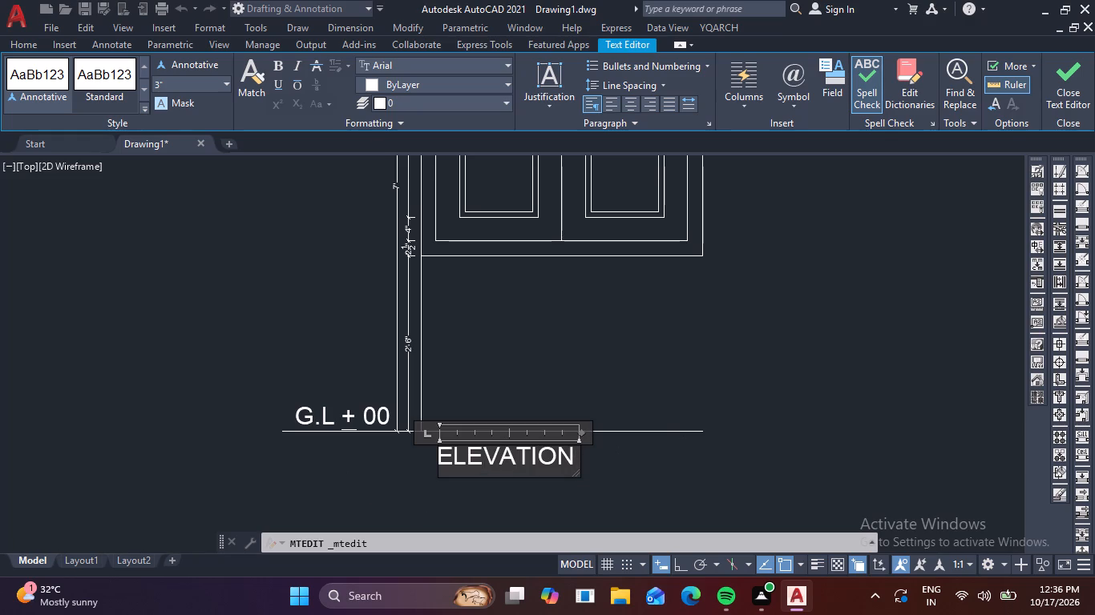
left_click_drag(574, 456, 356, 457)
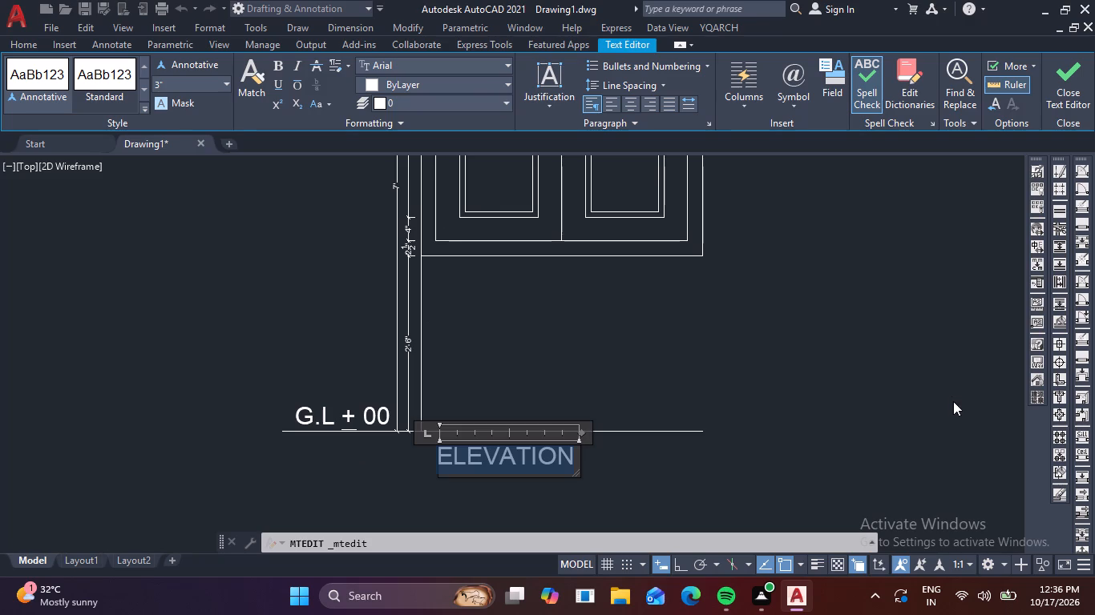
left_click(285, 82)
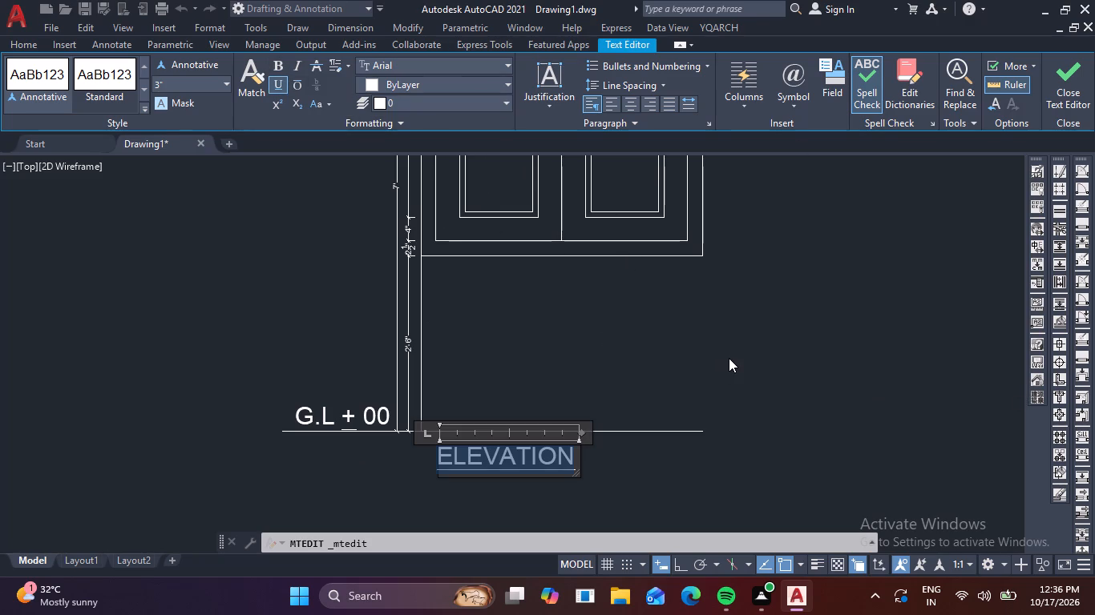
left_click(729, 358)
Draw a short horizontal ground line level with the existing one, starting about 6" beyond its right end, with Ortho on.
scroll(729, 358, "down", 1)
middle_click_drag(731, 358, 576, 510)
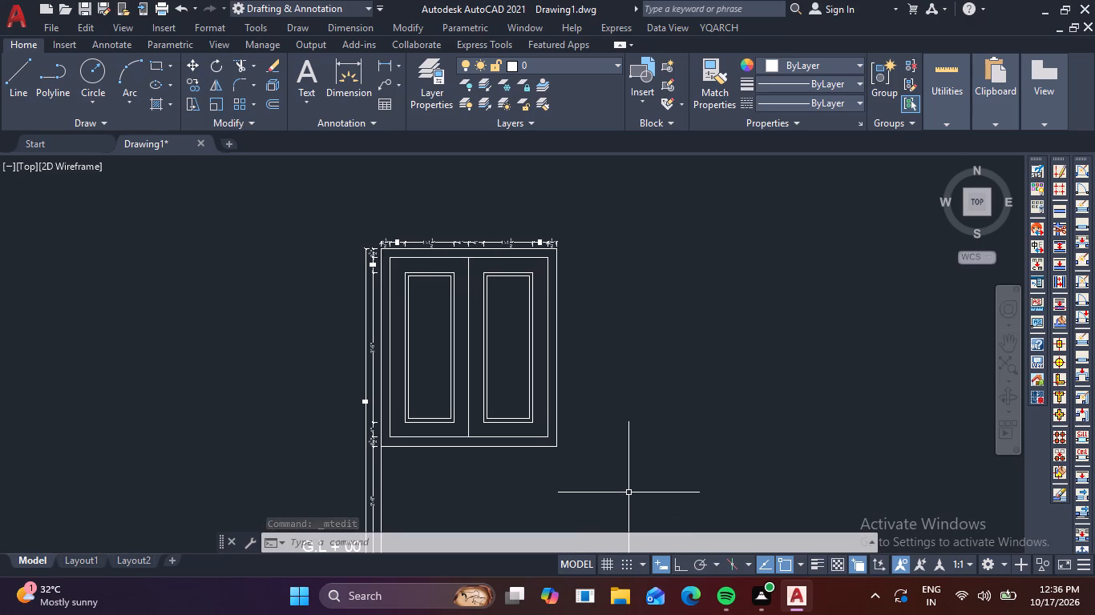
type("L")
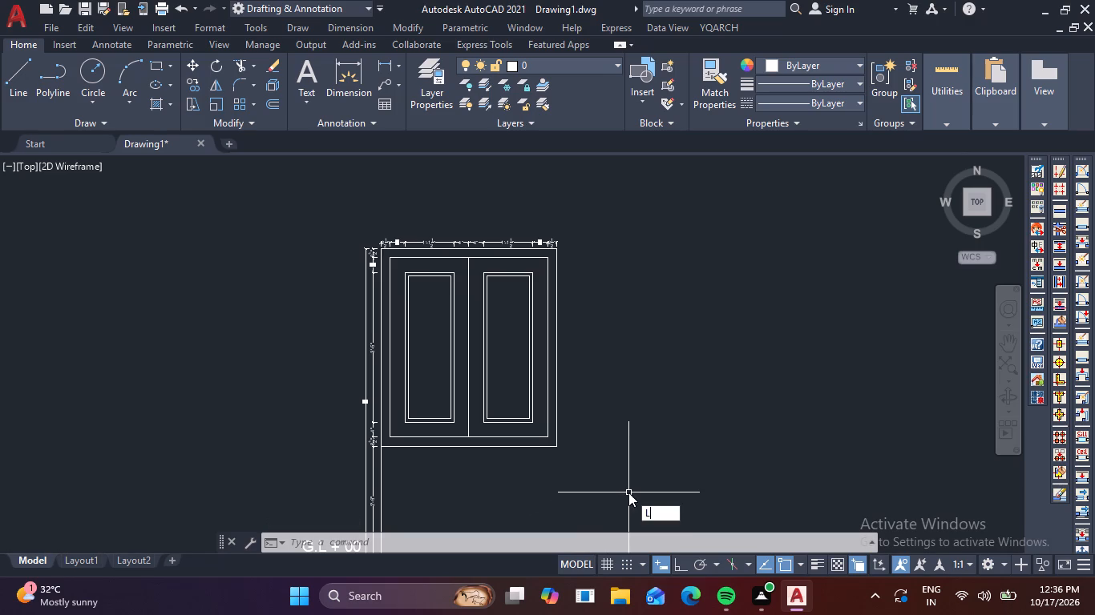
key("space")
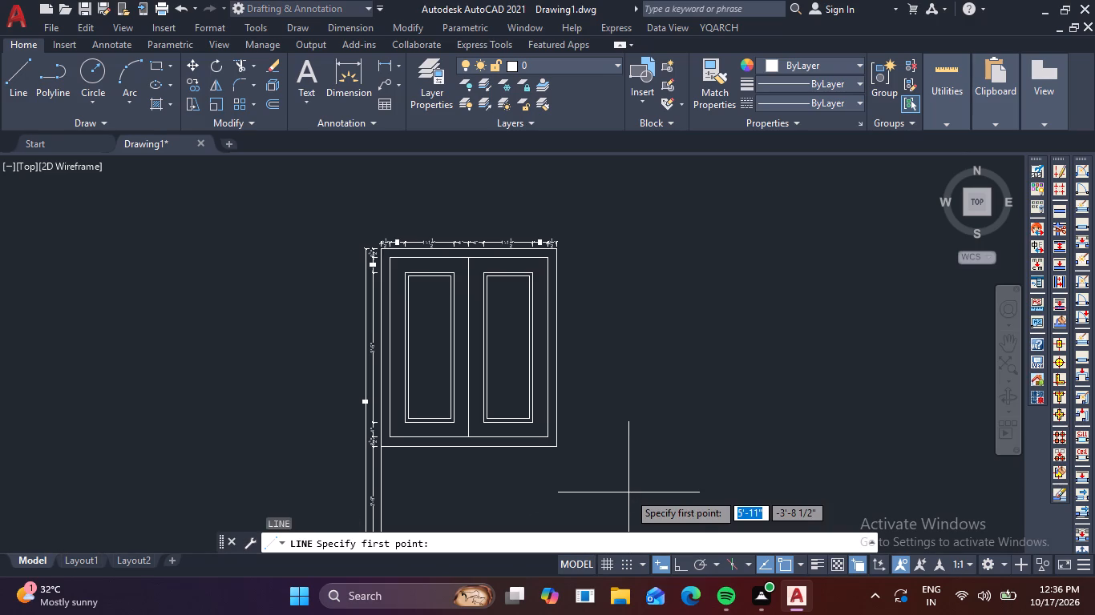
middle_click_drag(659, 482, 575, 263)
scroll(627, 432, "down", 1)
scroll(530, 323, "up", 1)
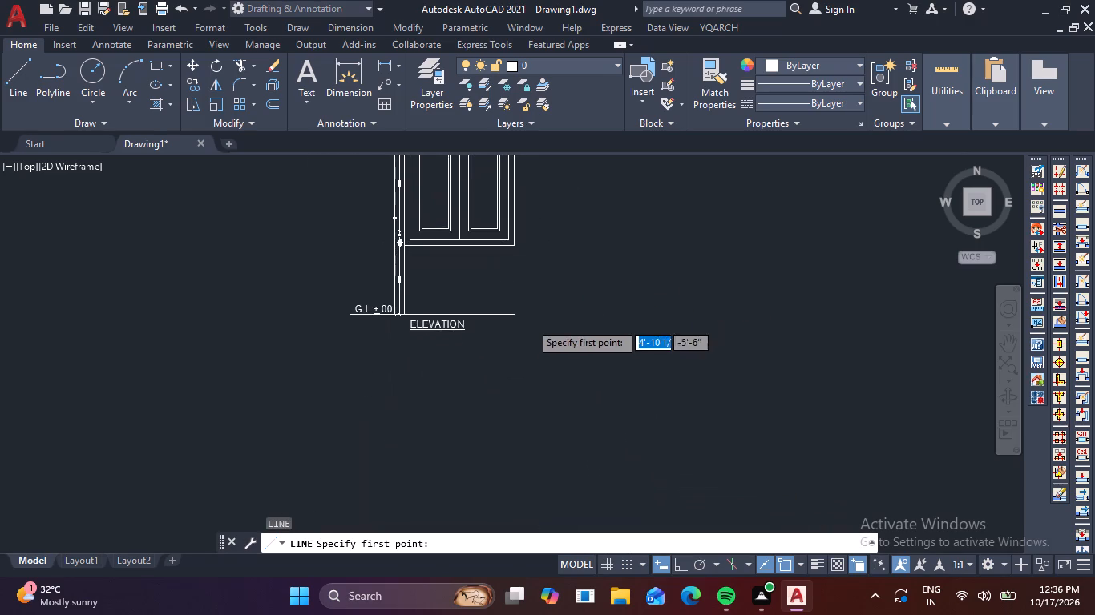
scroll(530, 321, "up", 1)
left_click(519, 305)
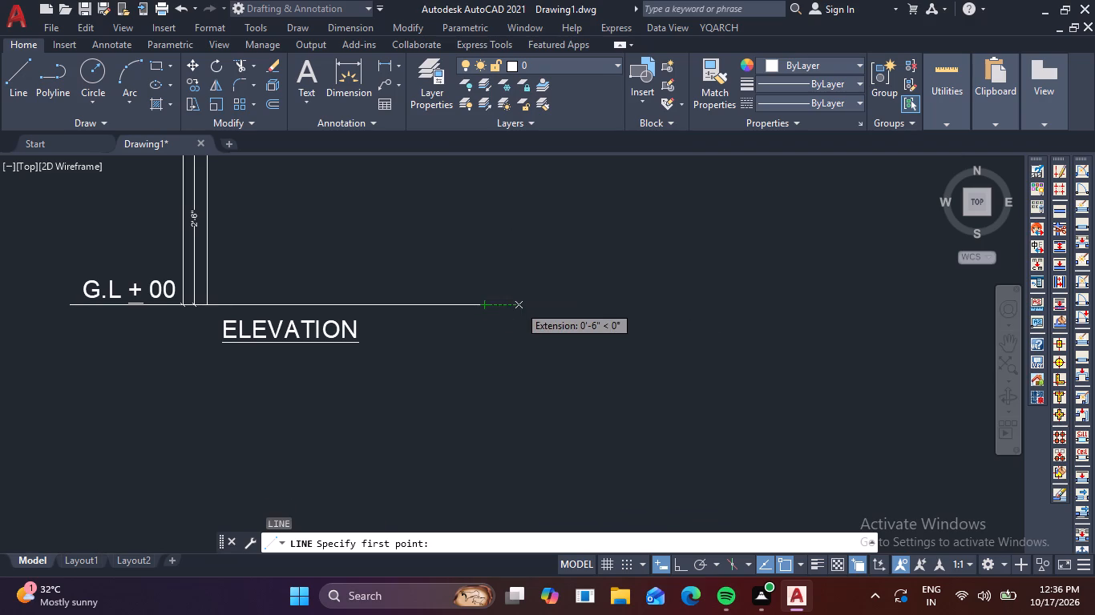
key("F8")
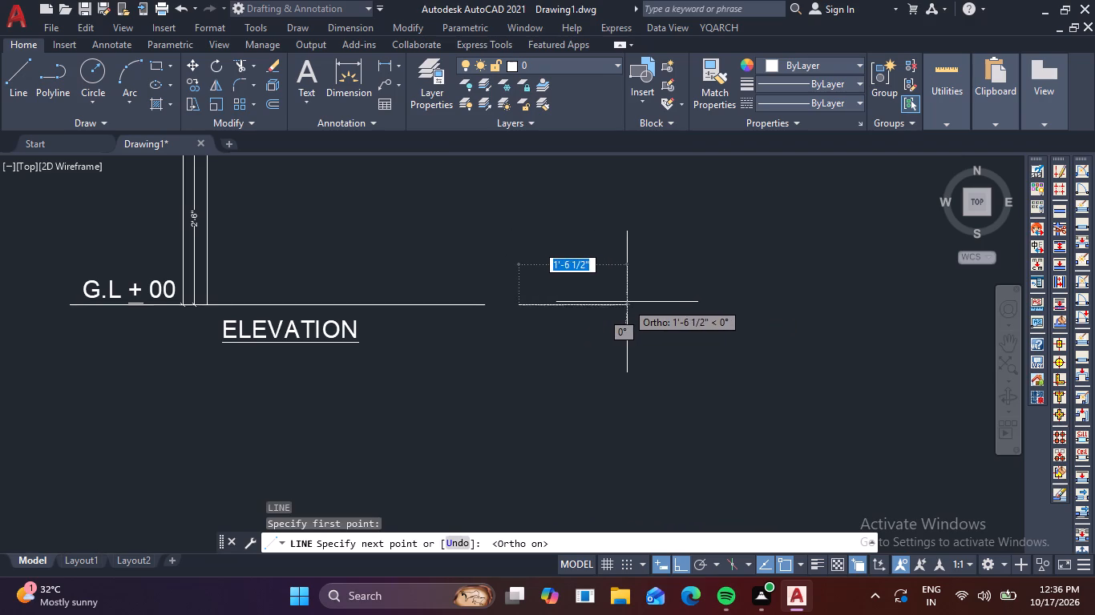
left_click(644, 305)
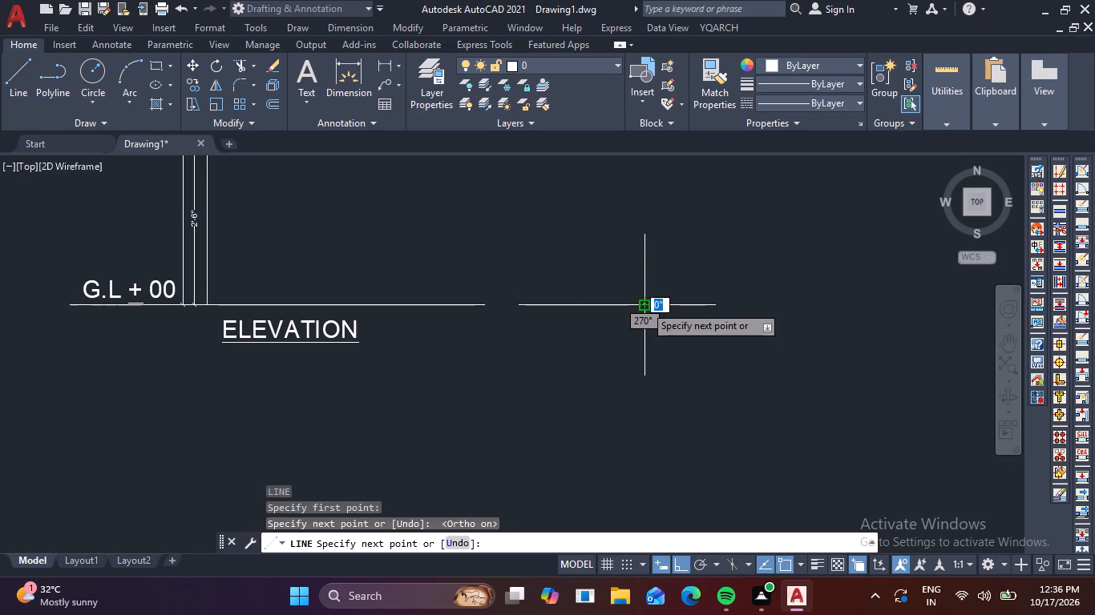
key("Escape")
key("Escape")
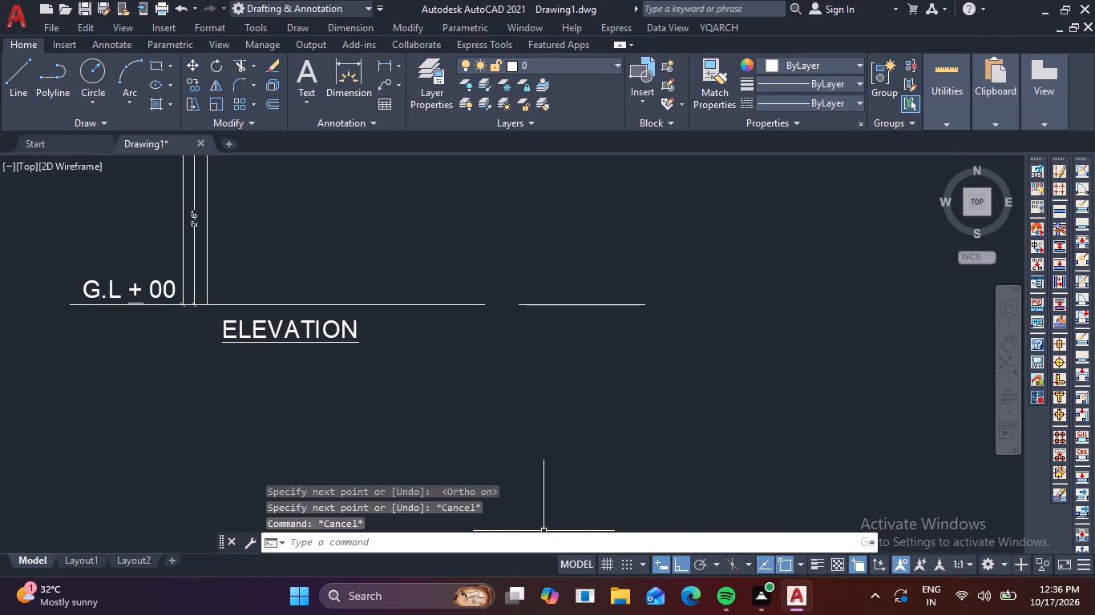
Draw a 2'-6" vertical line up from the new short ground line to the level of the window frame's bottom edge.
type("L")
key("space")
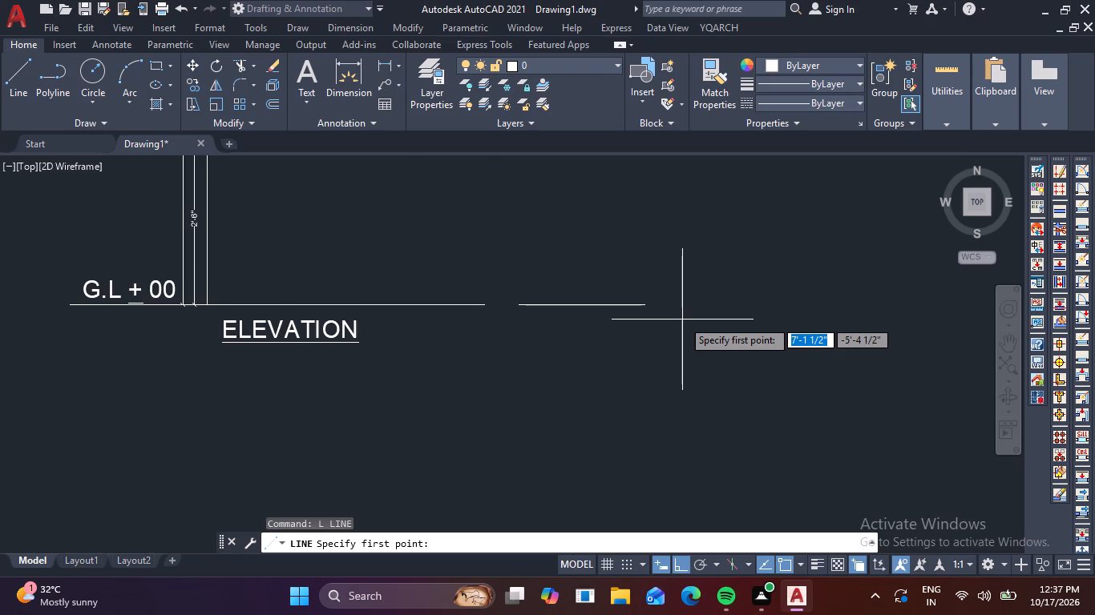
scroll(673, 328, "down", 1)
middle_click_drag(689, 307, 668, 376)
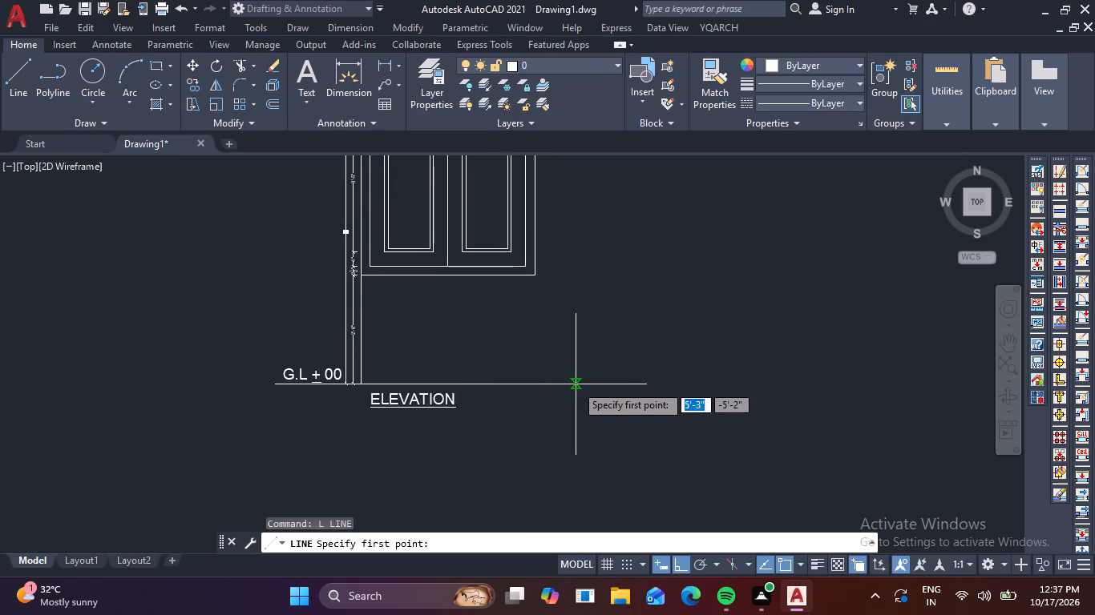
left_click(575, 384)
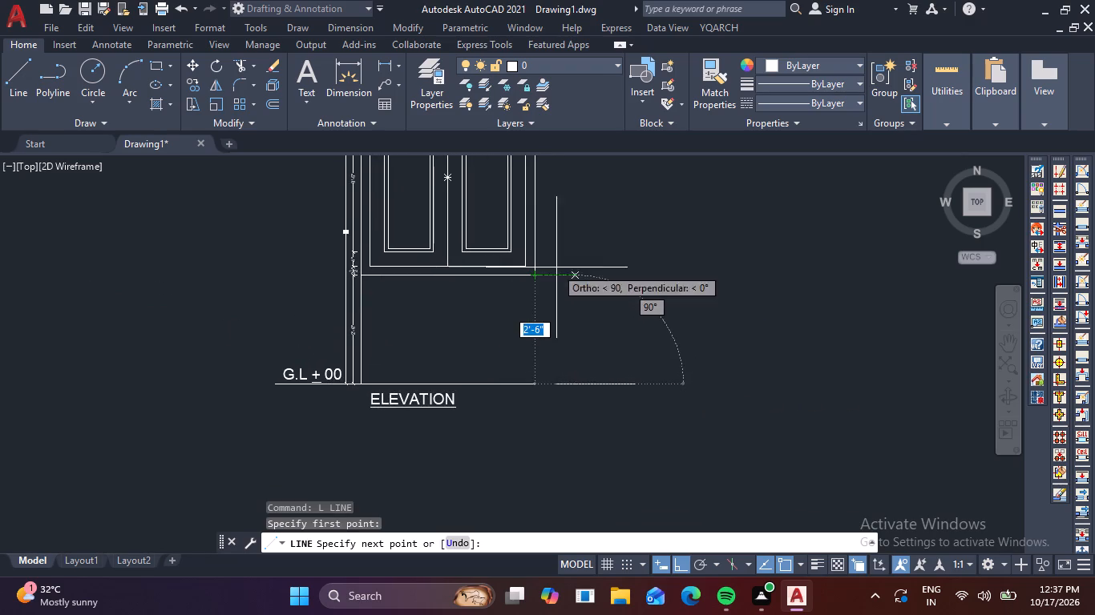
left_click(574, 273)
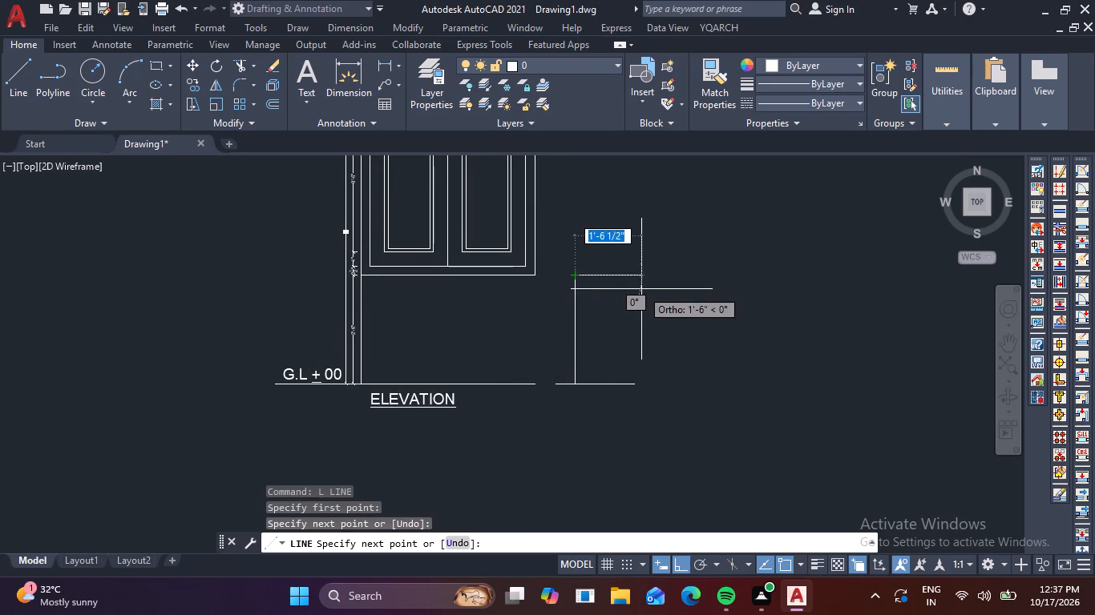
key("Escape")
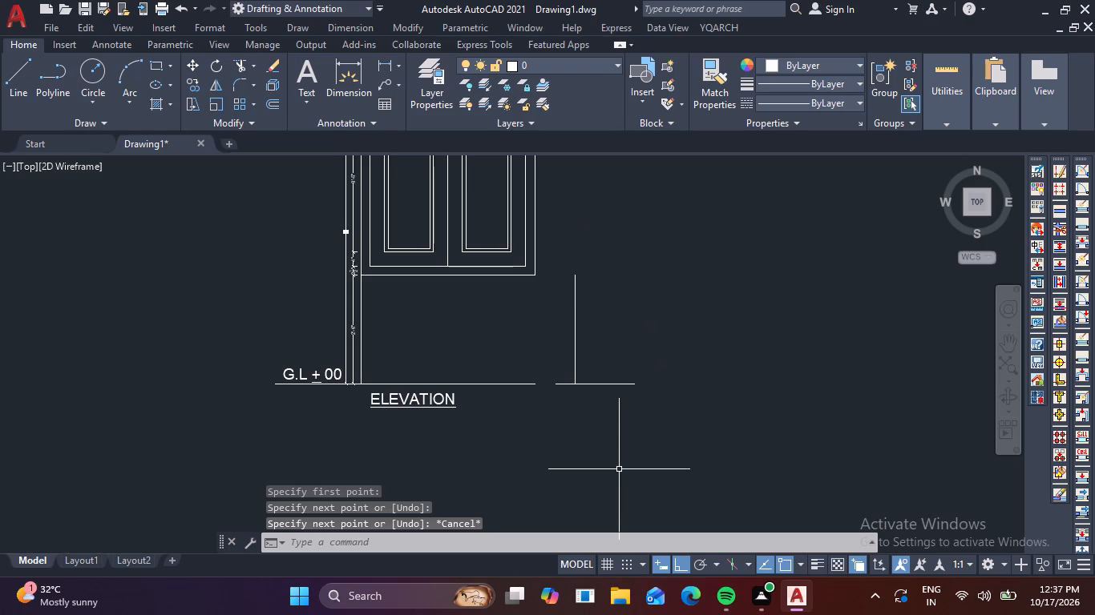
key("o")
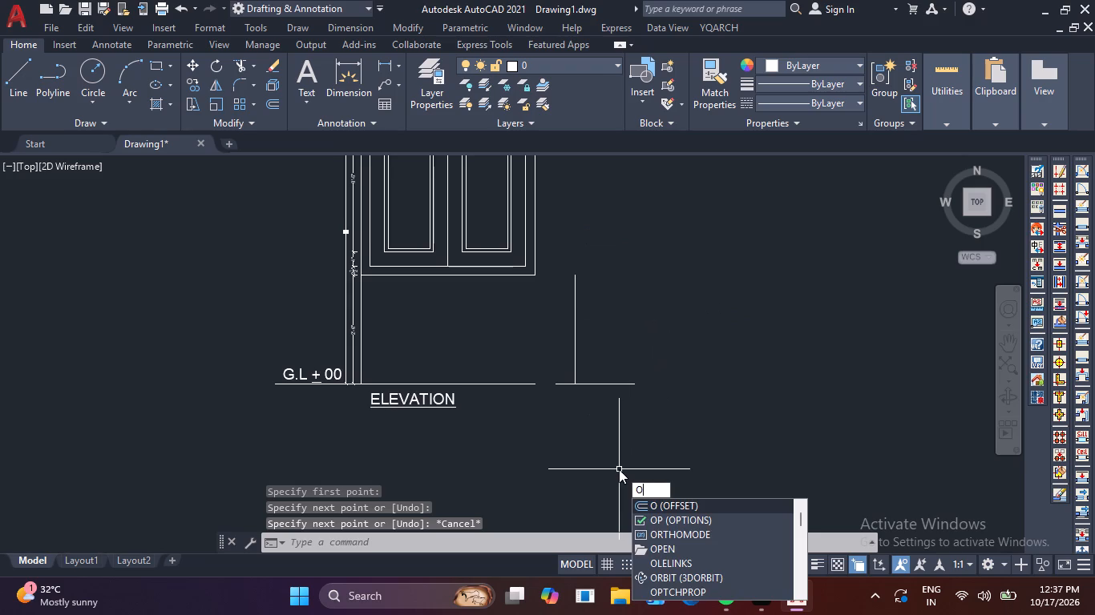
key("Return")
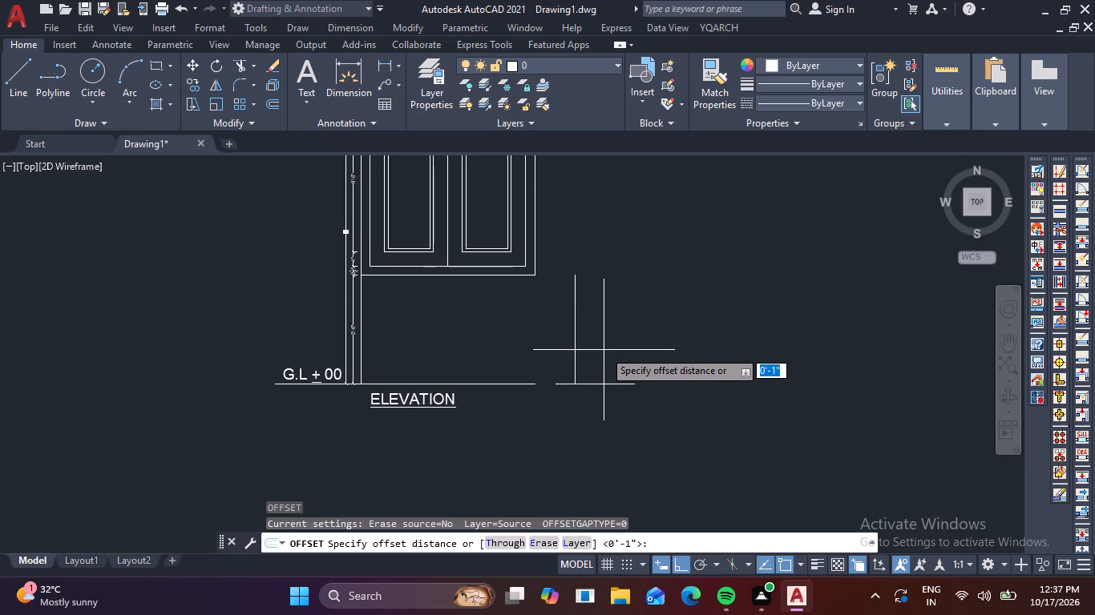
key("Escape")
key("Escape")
Offset the 2'-6" vertical wall line 9" to the right to form the wall's other face.
key("o")
key("Return")
type("9")
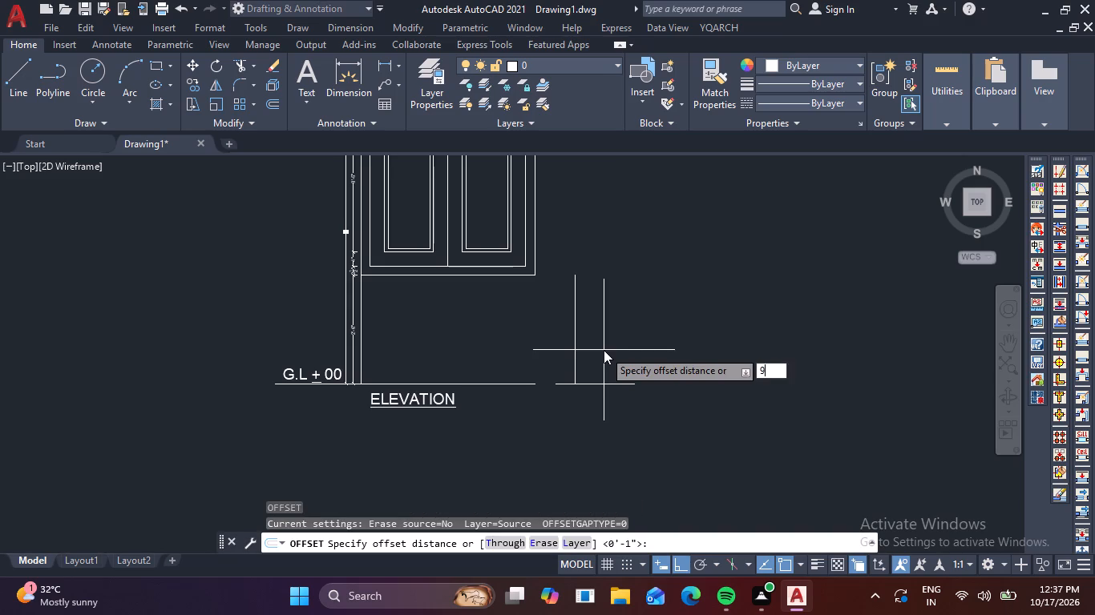
key("space")
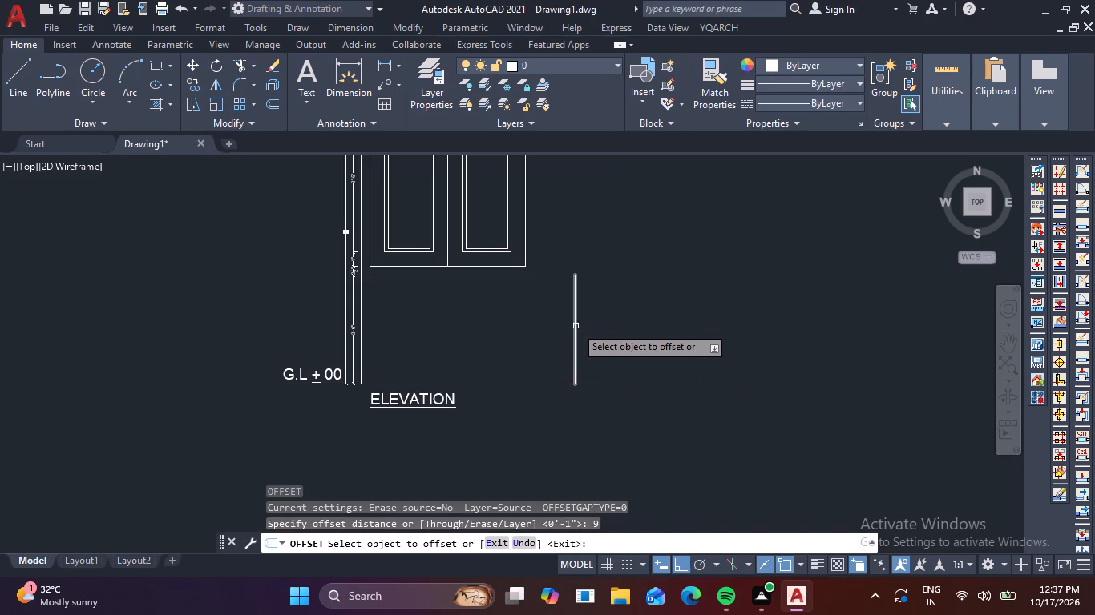
left_click(576, 326)
left_click(684, 327)
Offset each of the two wall face lines outward by 1/2".
left_click(609, 341)
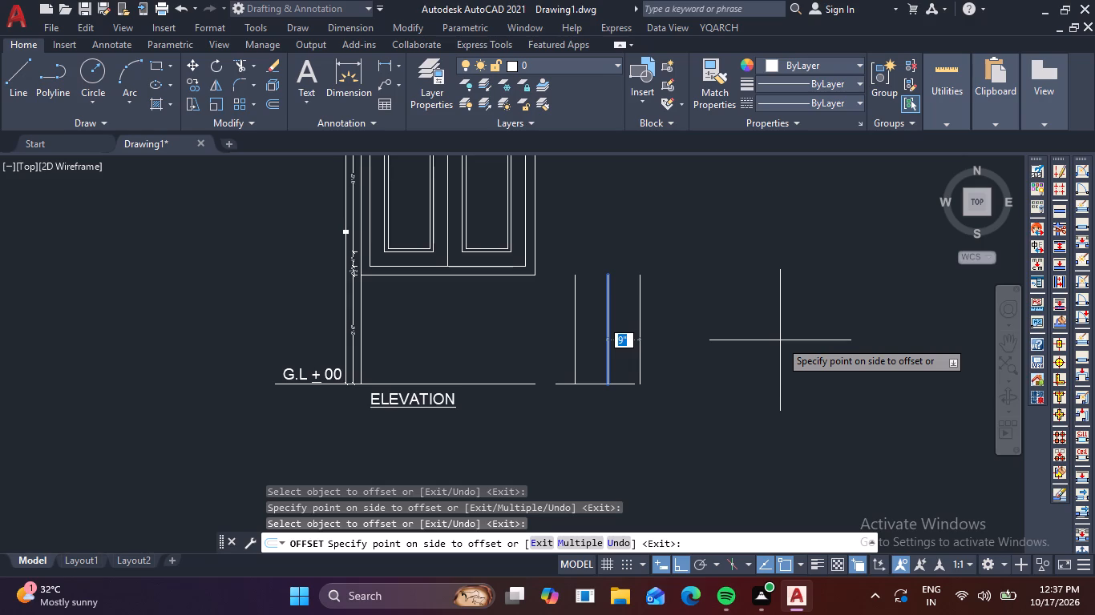
type("1/")
key("2")
key("shift+quotedbl")
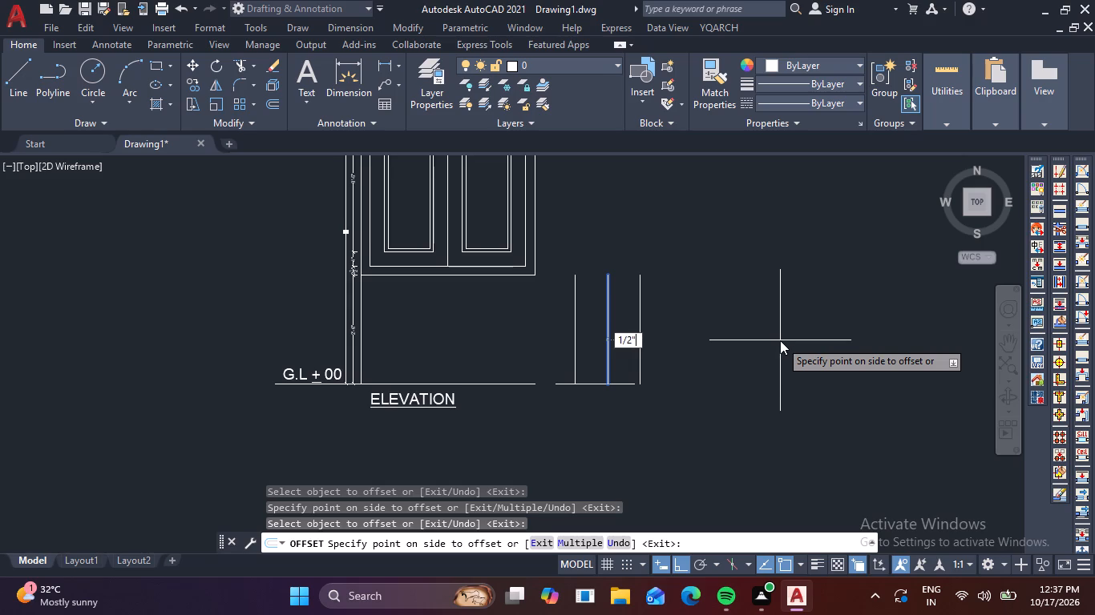
key("Return")
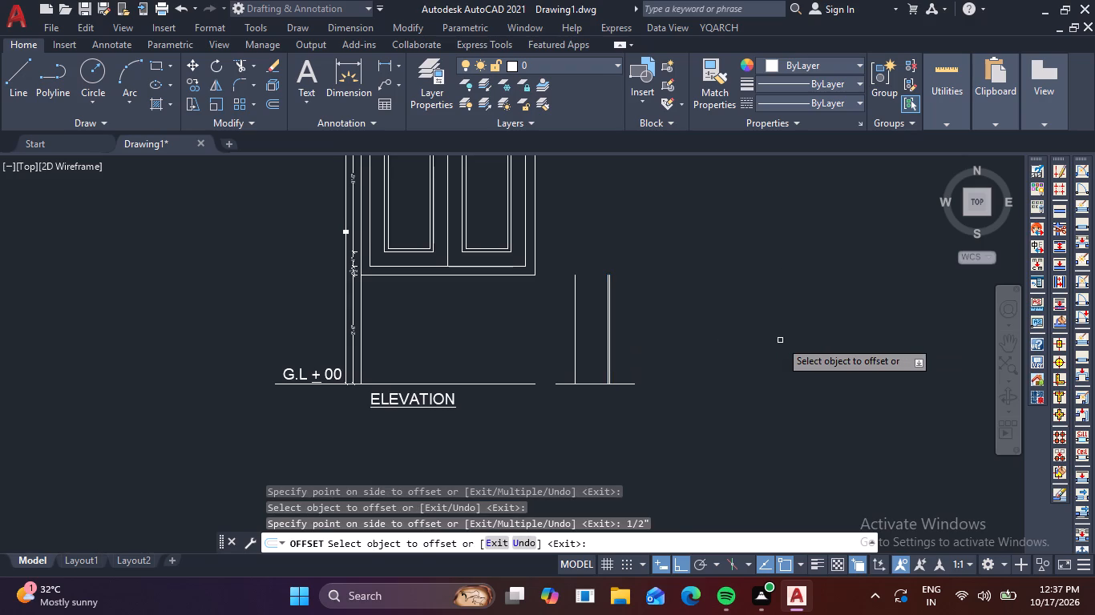
left_click(573, 342)
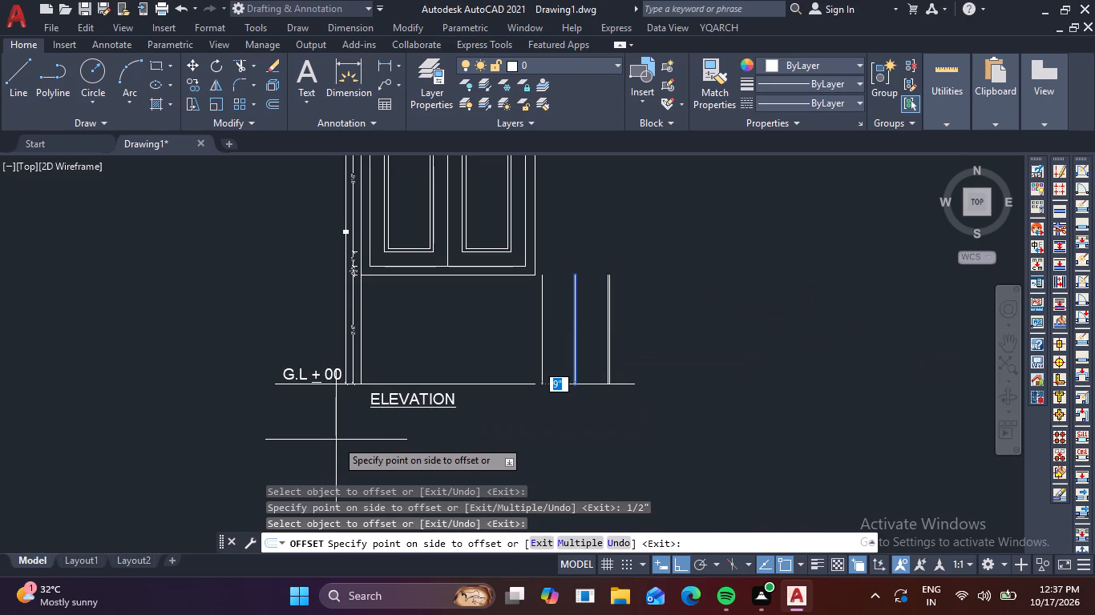
type("1/2")
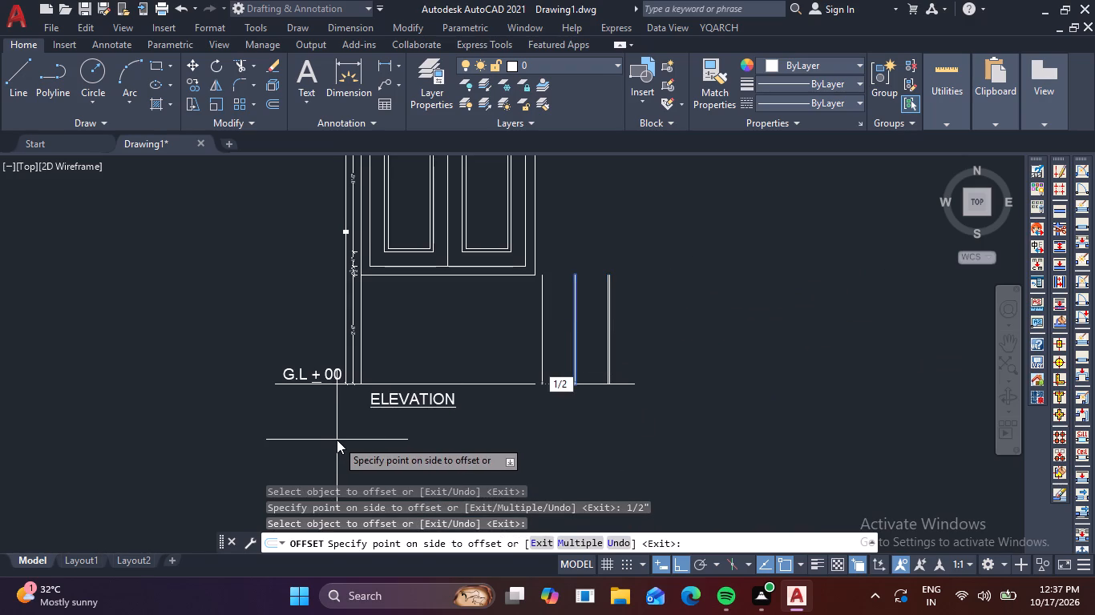
key("shift+quotedbl")
key("Return")
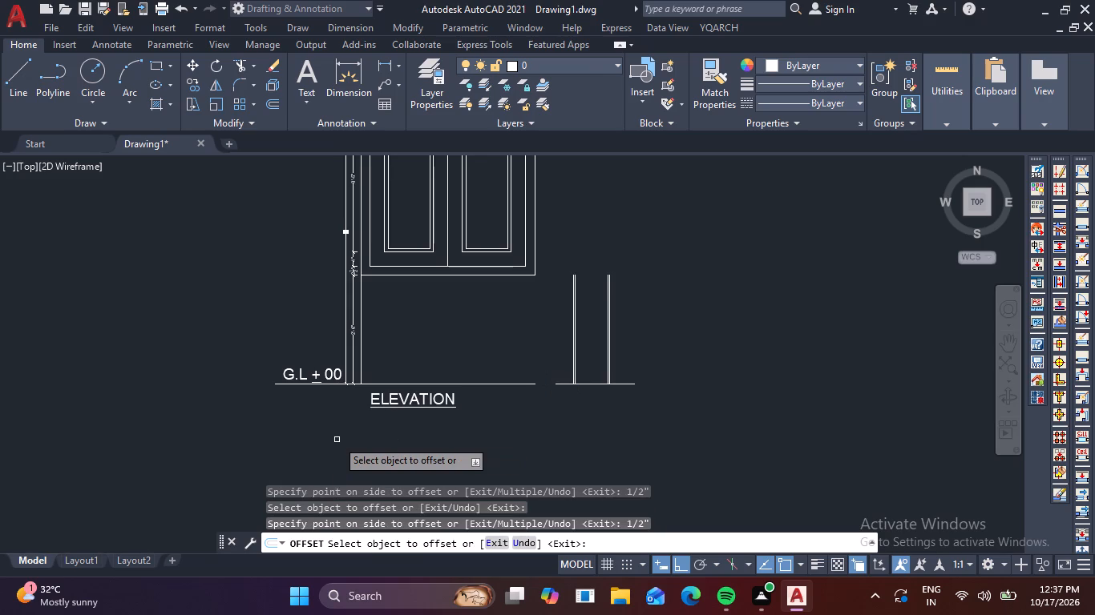
key("Escape")
key("Escape")
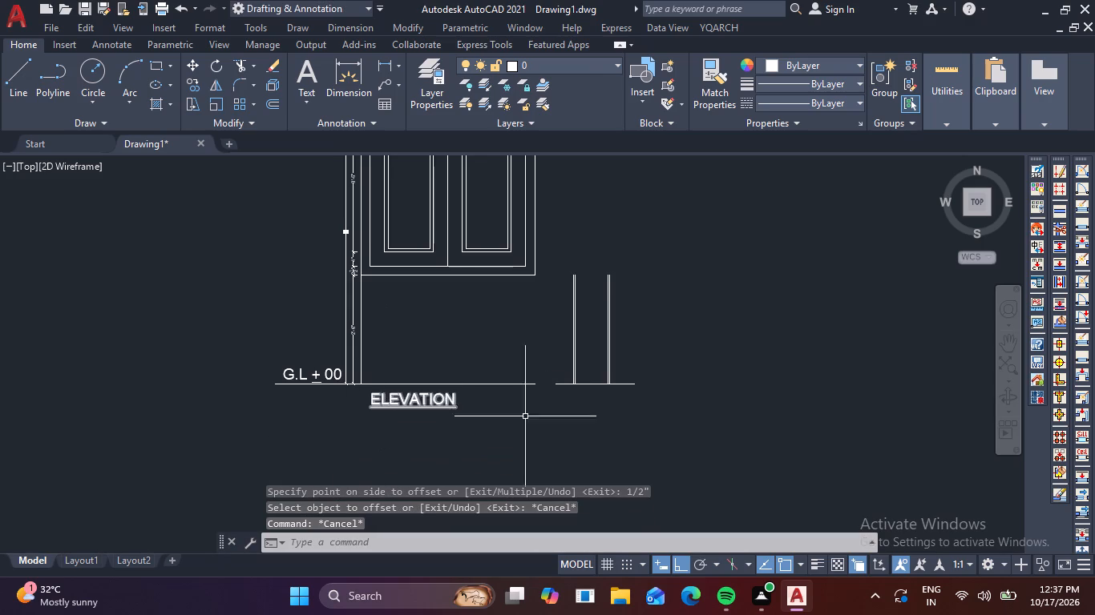
Delete the short ground line under the wall section.
scroll(592, 377, "up", 3)
left_click(602, 436)
left_click(576, 386)
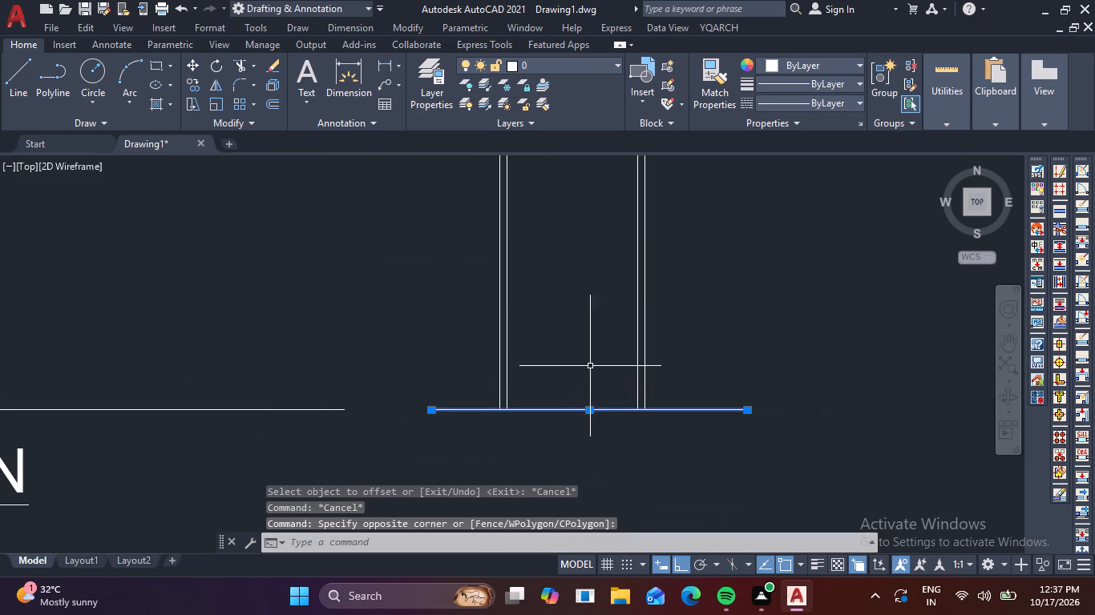
key("Delete")
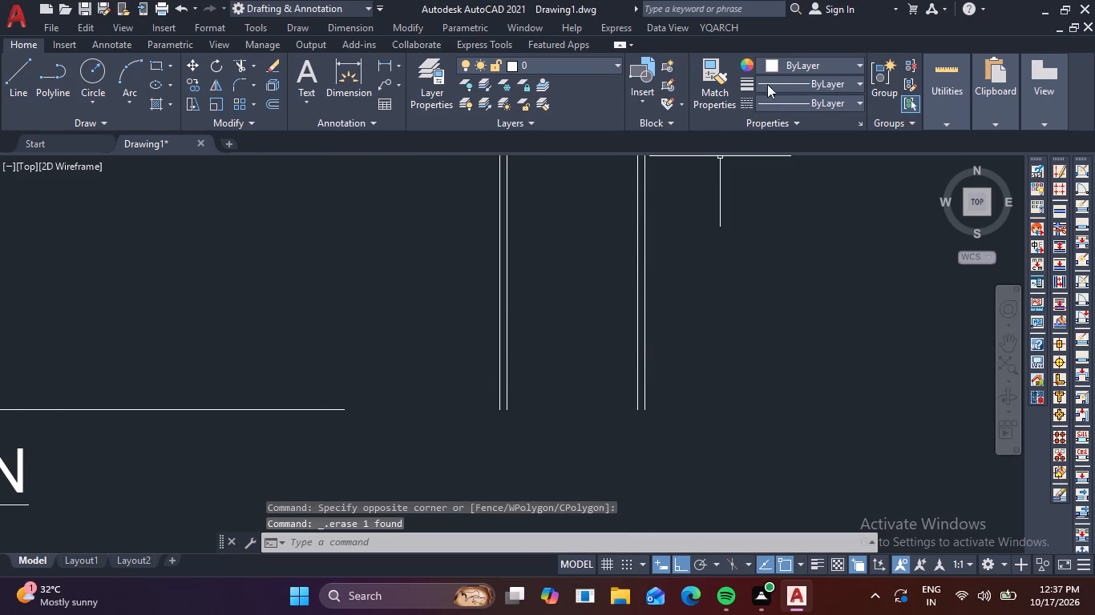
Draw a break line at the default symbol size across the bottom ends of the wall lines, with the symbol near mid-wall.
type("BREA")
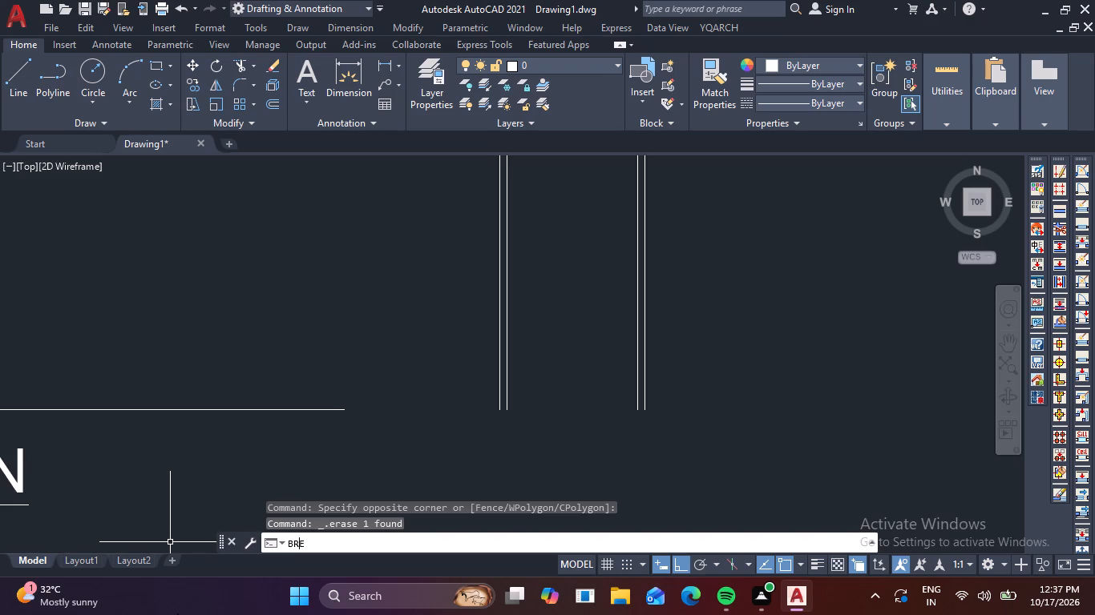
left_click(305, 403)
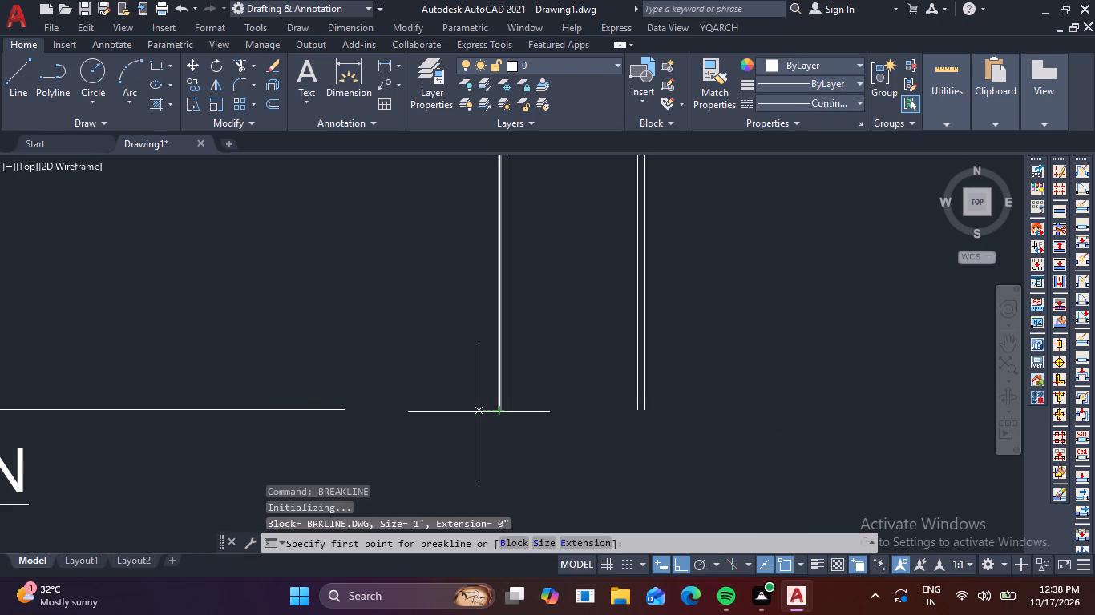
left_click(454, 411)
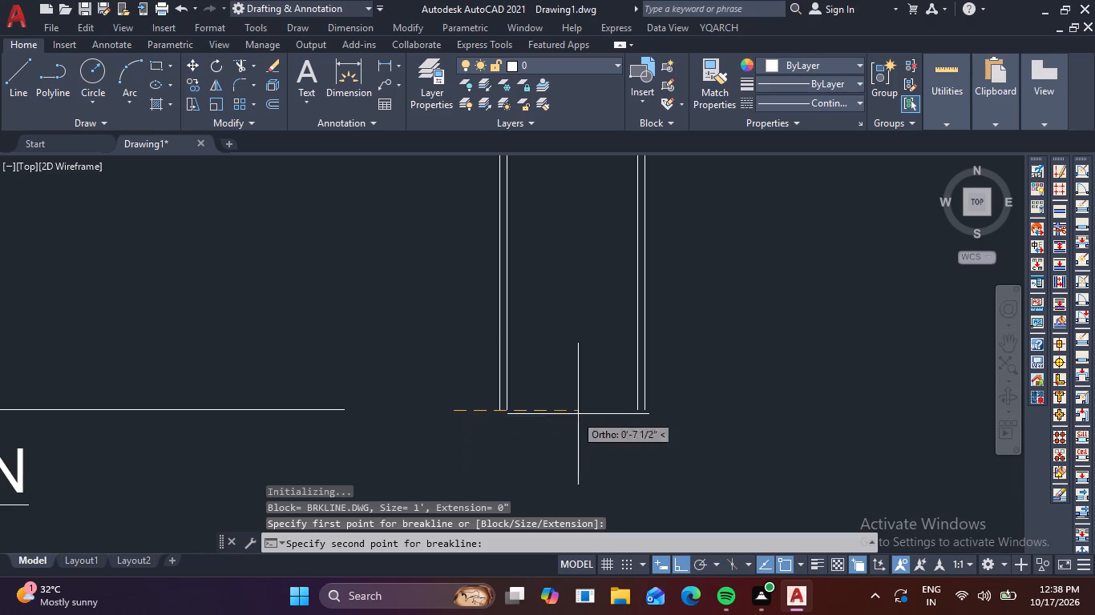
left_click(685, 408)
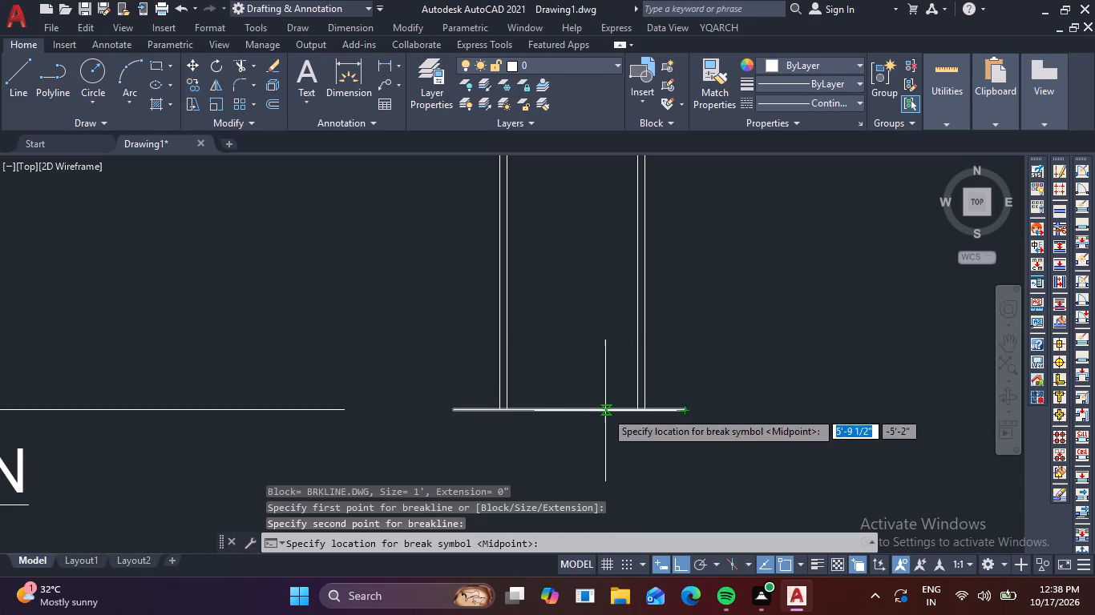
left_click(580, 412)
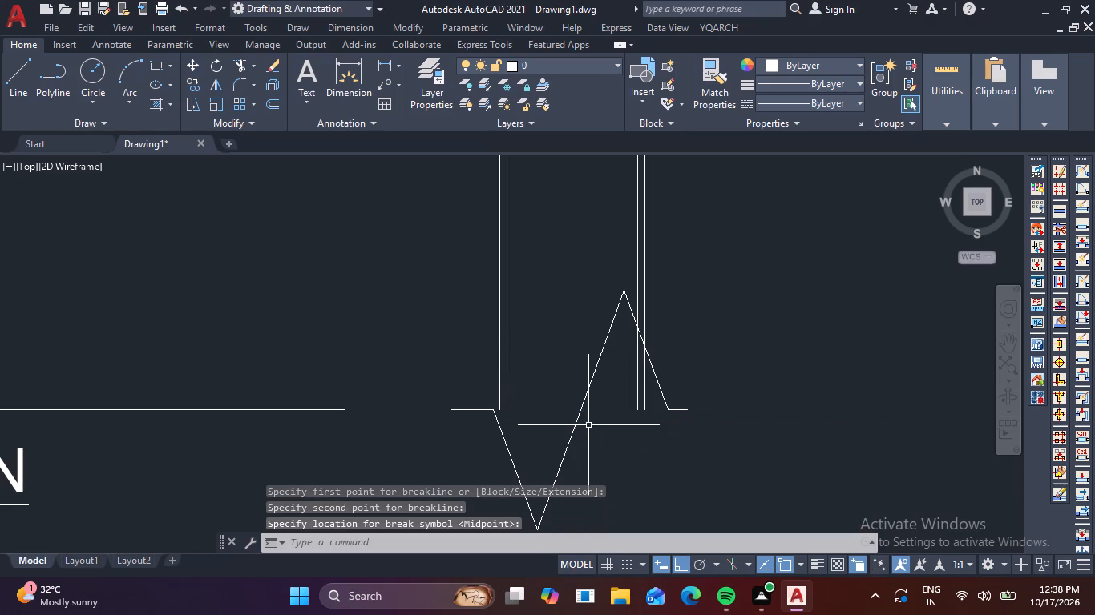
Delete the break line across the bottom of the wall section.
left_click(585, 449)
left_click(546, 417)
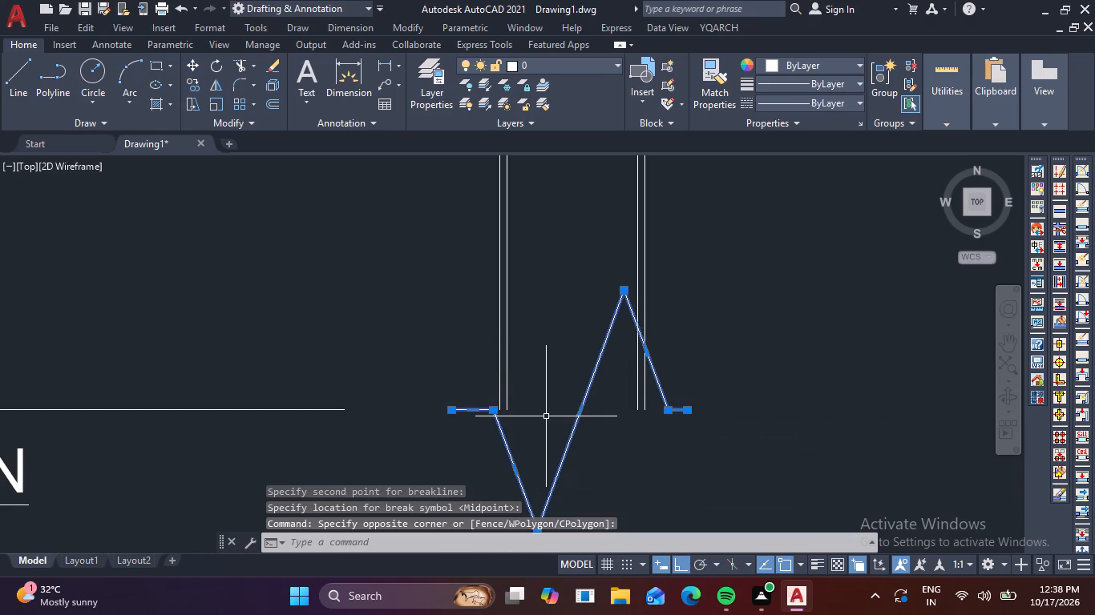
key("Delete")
Draw a break line with symbol size 6 across the wall's bottom ends, extending past both sides, with the symbol near mid-wall.
type("BRE")
key("a")
key("space")
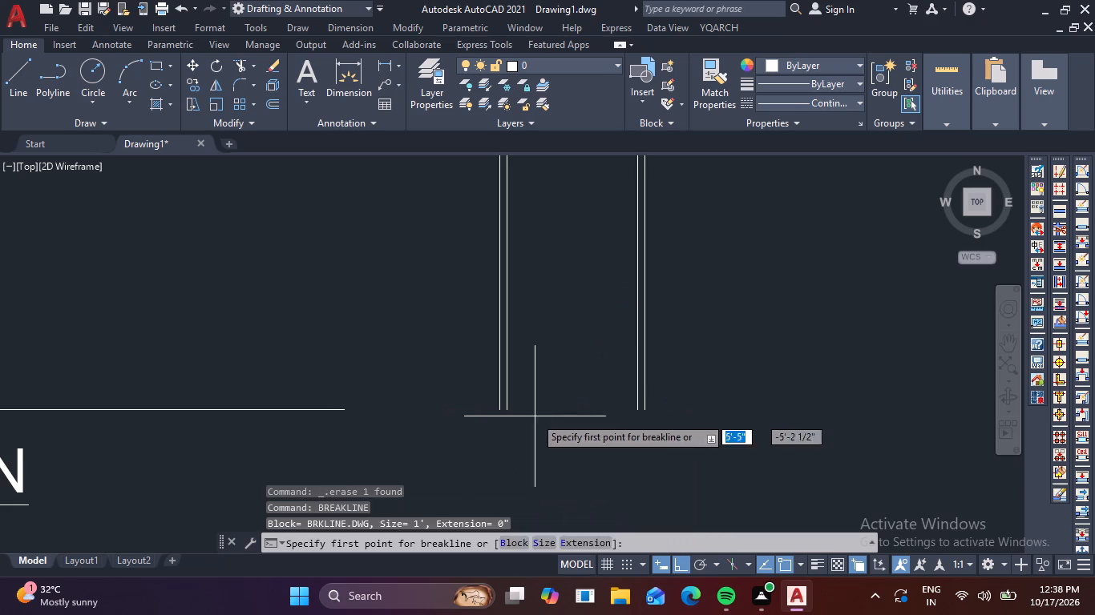
left_click(544, 545)
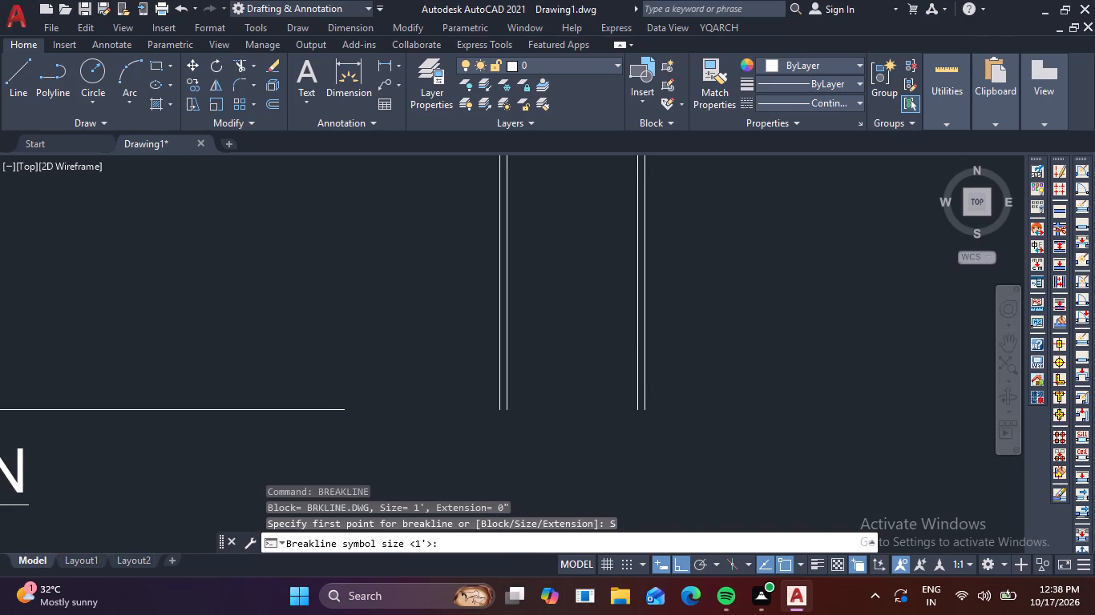
key("6")
key("Return")
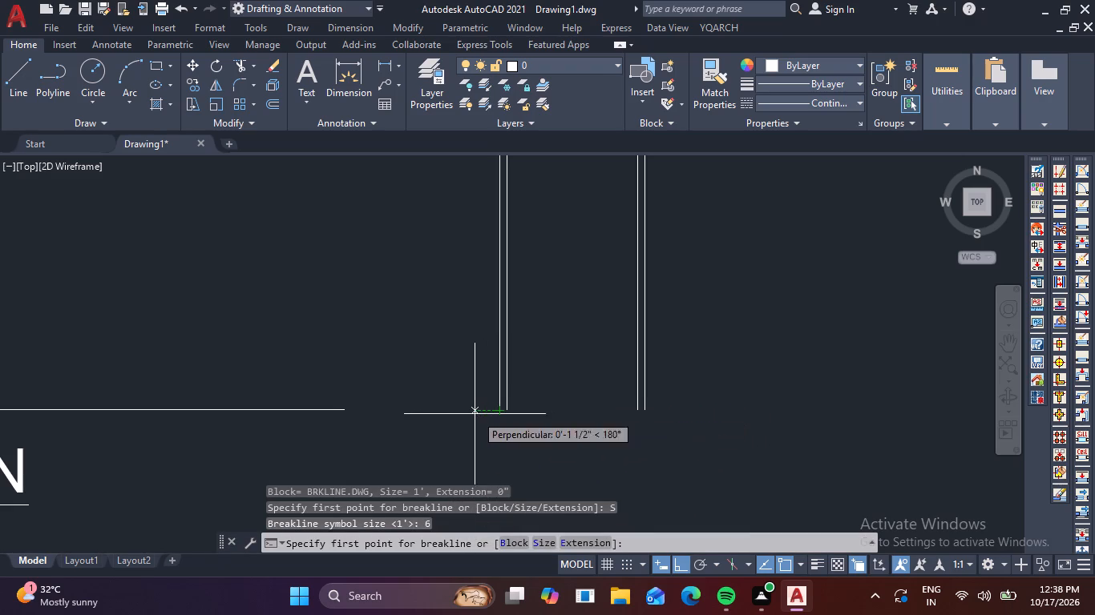
left_click(442, 412)
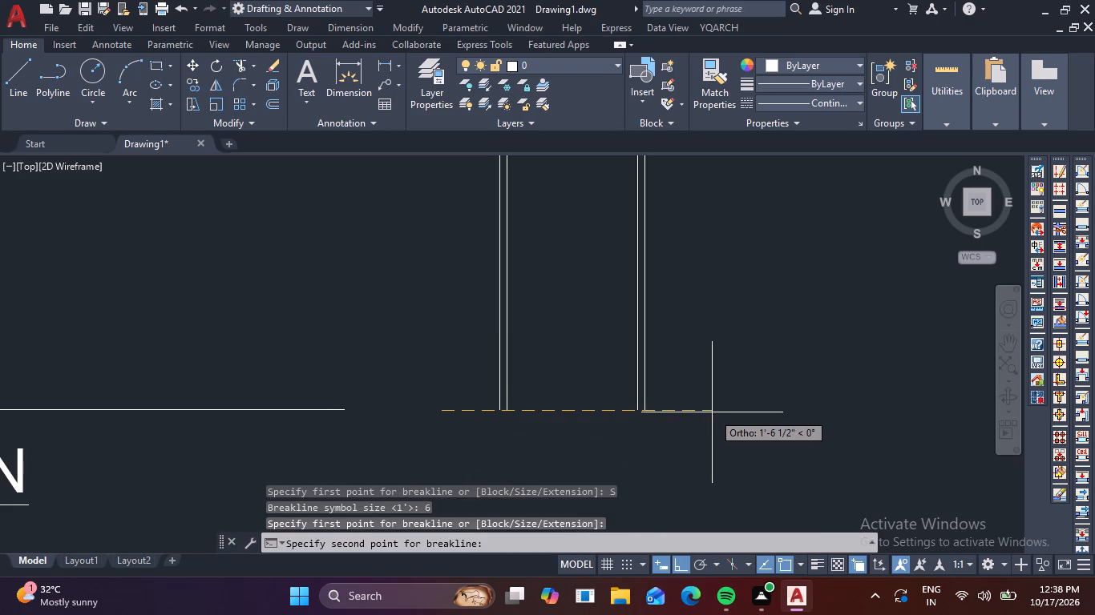
left_click(689, 413)
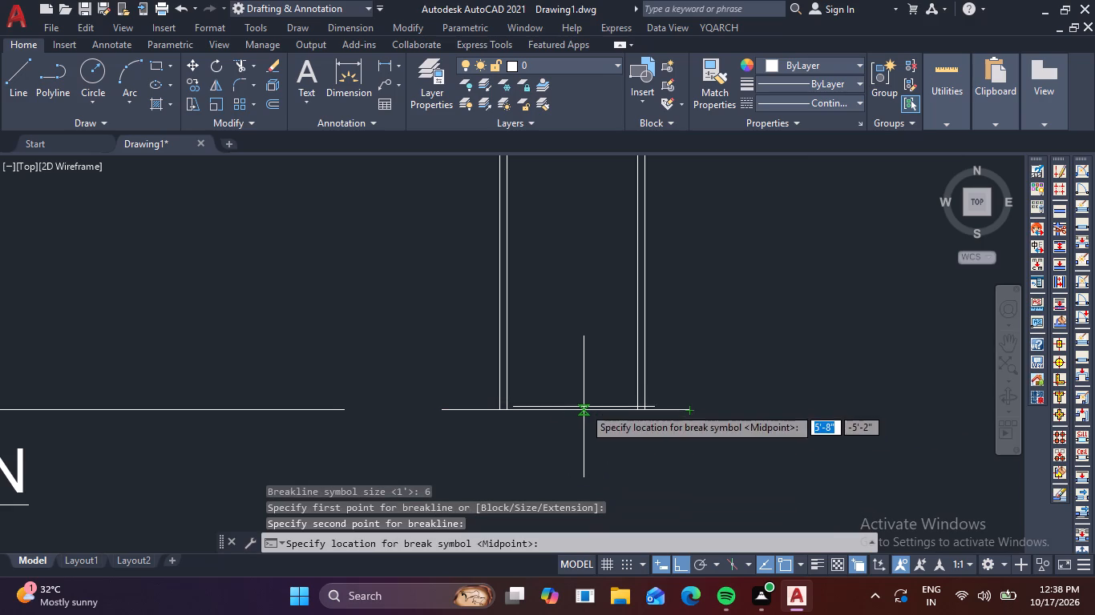
left_click(584, 410)
Draw a horizontal line closing the top of the wall section between its two outermost vertical lines.
scroll(629, 440, "down", 4)
middle_click_drag(683, 367, 677, 382)
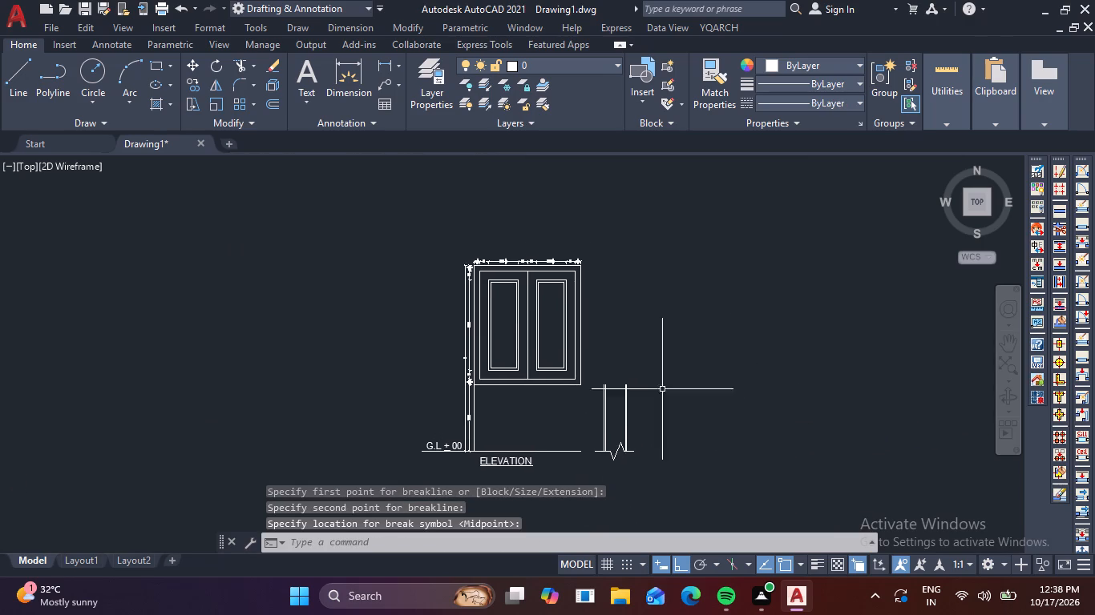
scroll(608, 397, "up", 3)
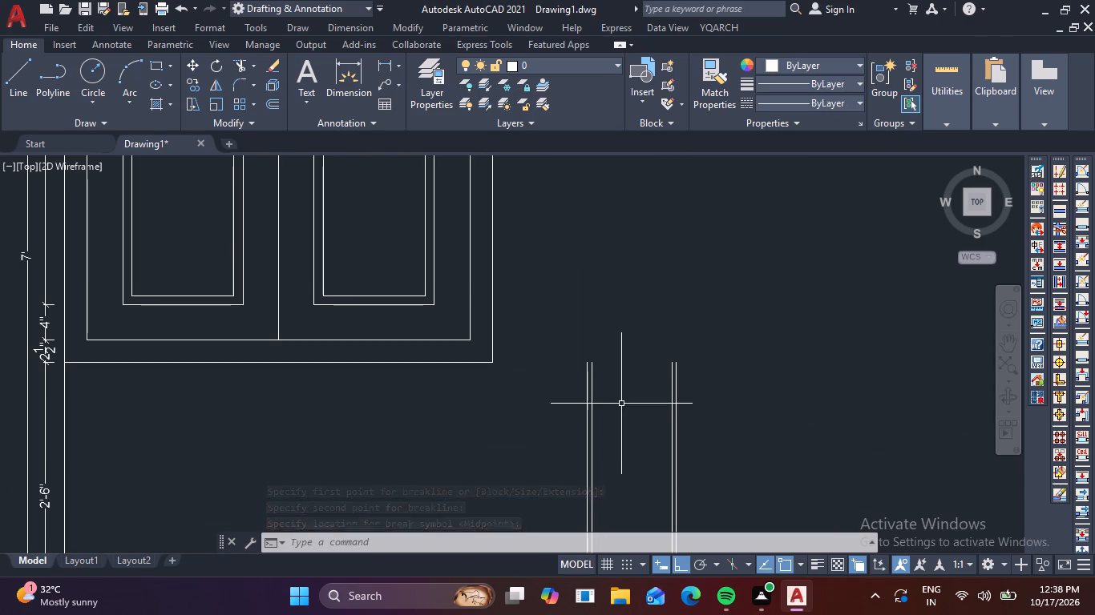
key("l")
key("space")
scroll(590, 377, "up", 3)
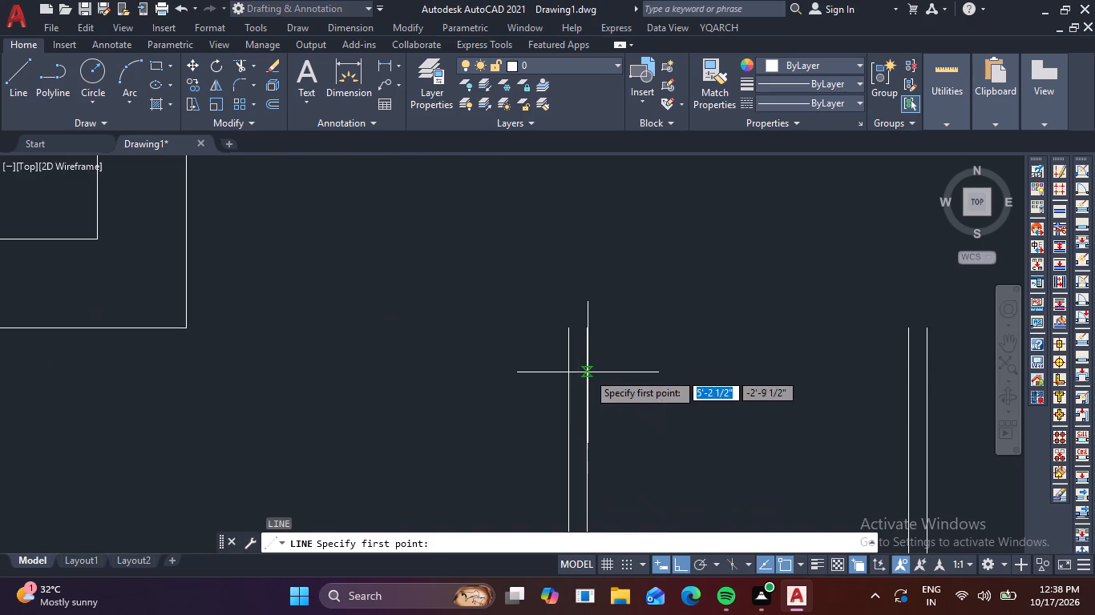
left_click(564, 332)
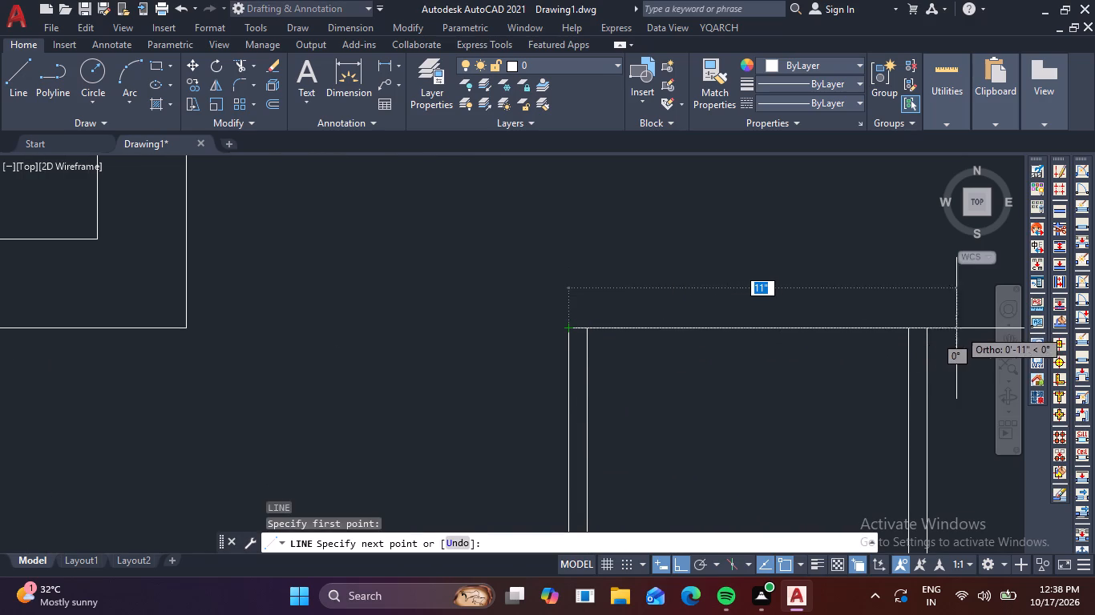
left_click(933, 328)
key("Escape")
key("Escape")
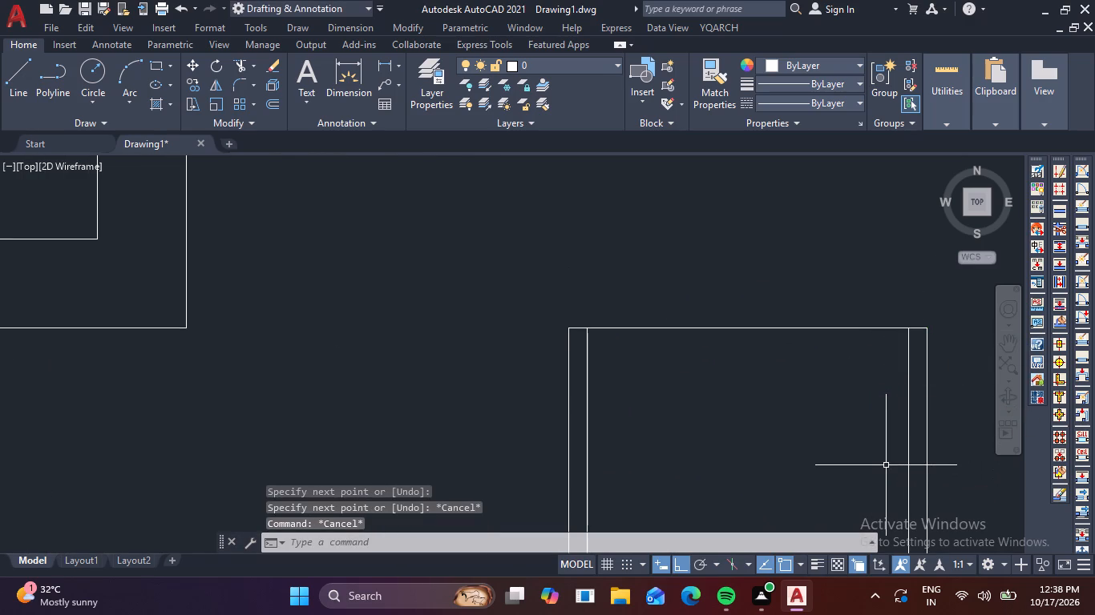
Draw a rectangle 5" wide and 2-1/2" high in the empty space to the right of the wall section.
scroll(886, 465, "down", 1)
middle_click_drag(886, 465, 632, 431)
scroll(620, 415, "down", 2)
middle_click_drag(811, 400, 658, 347)
scroll(682, 340, "down", 1)
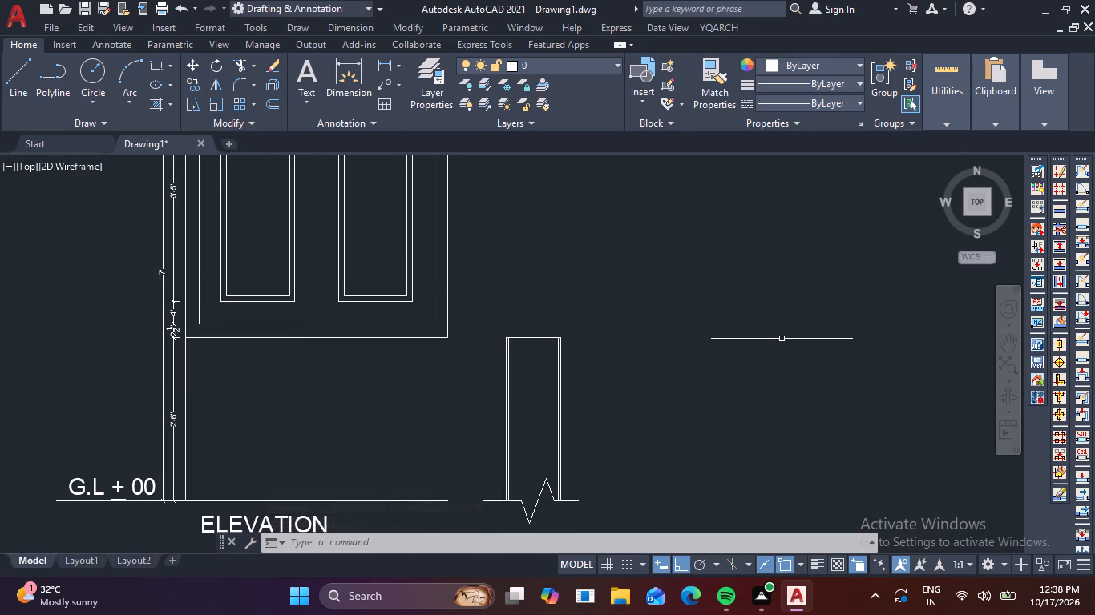
type("REC")
key("space")
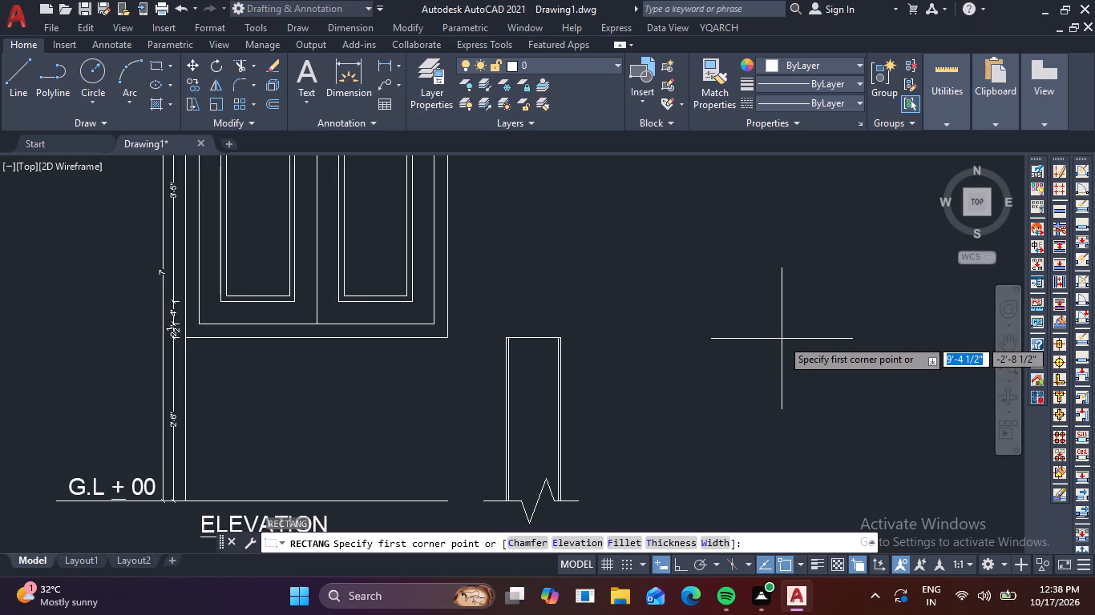
left_click(718, 327)
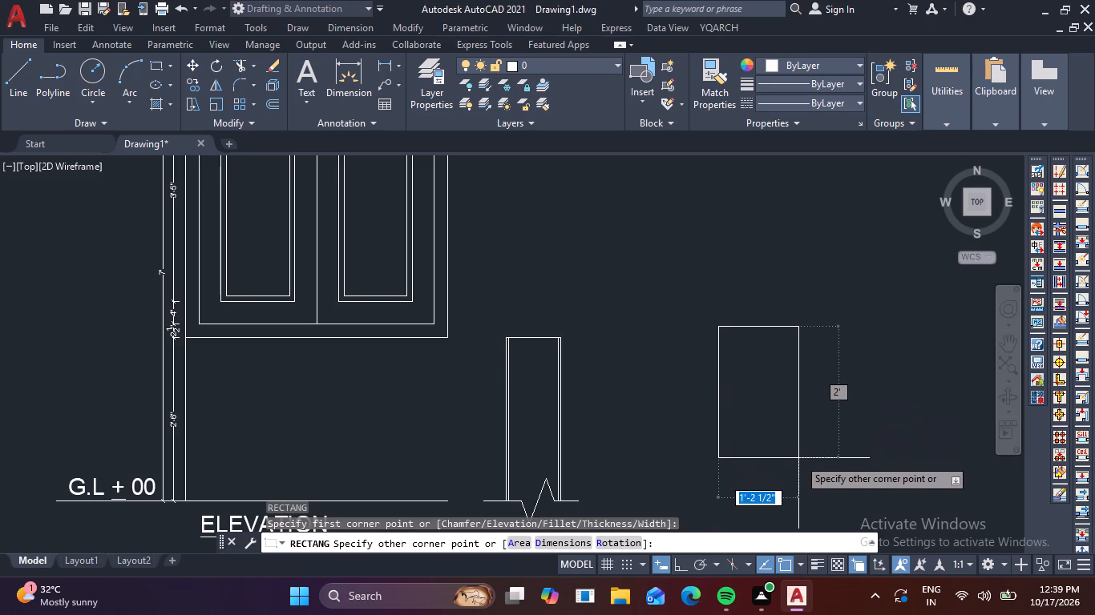
key("5")
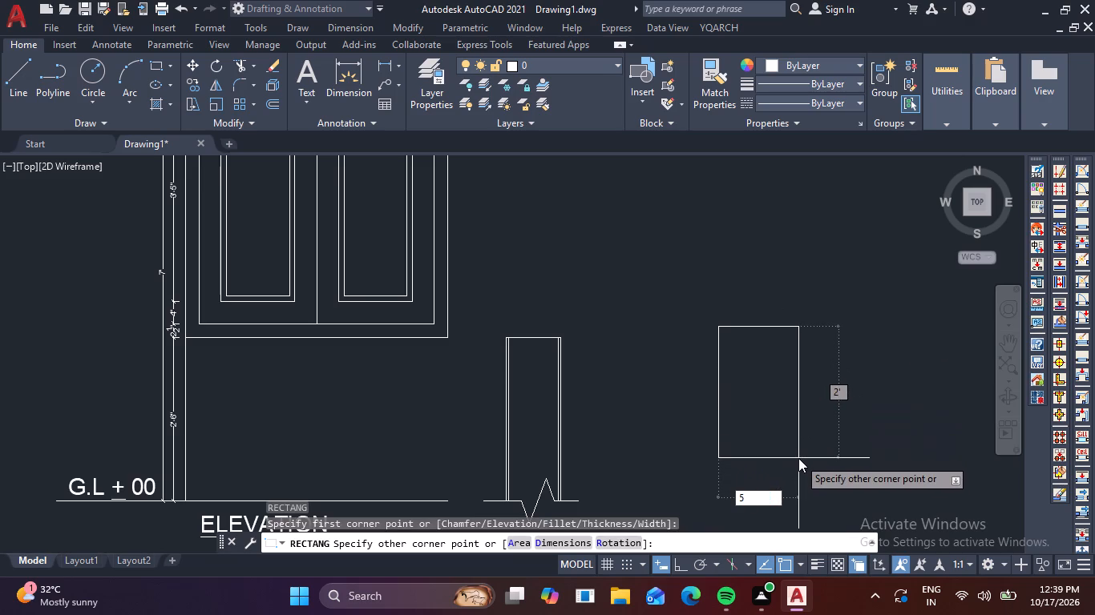
key("shift+quotedbl")
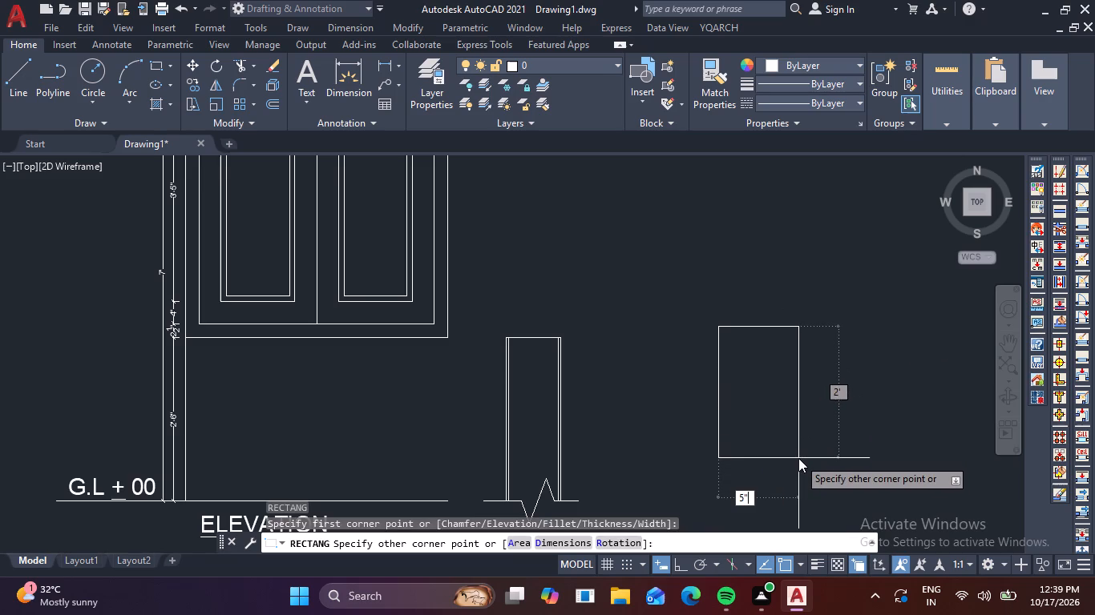
key("Tab")
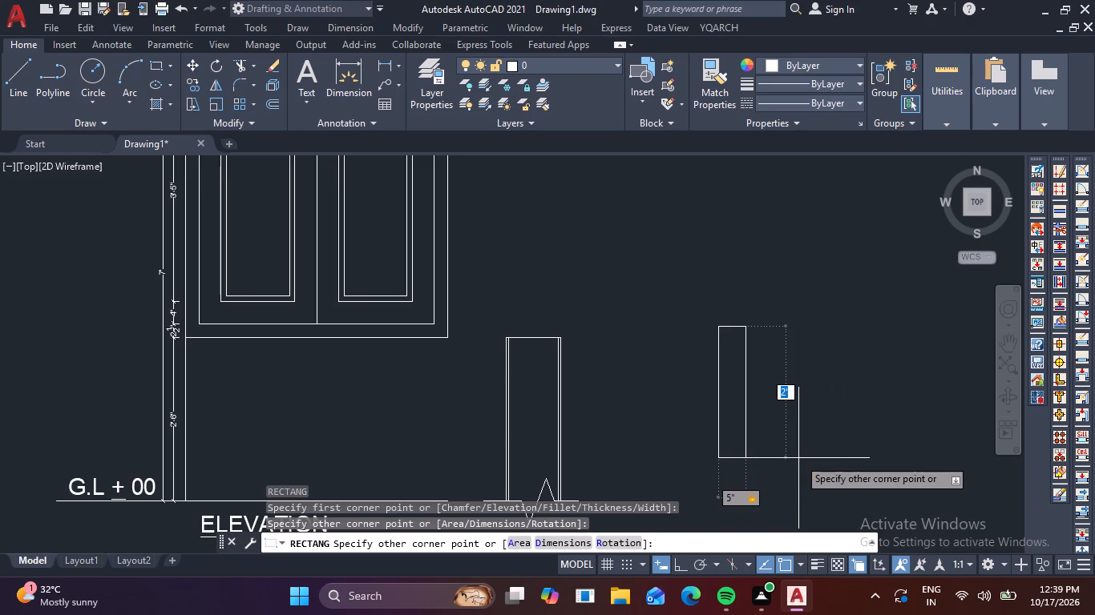
key("2")
key("minus")
key("1")
type("/2")
key("shift+quotedbl")
key("Return")
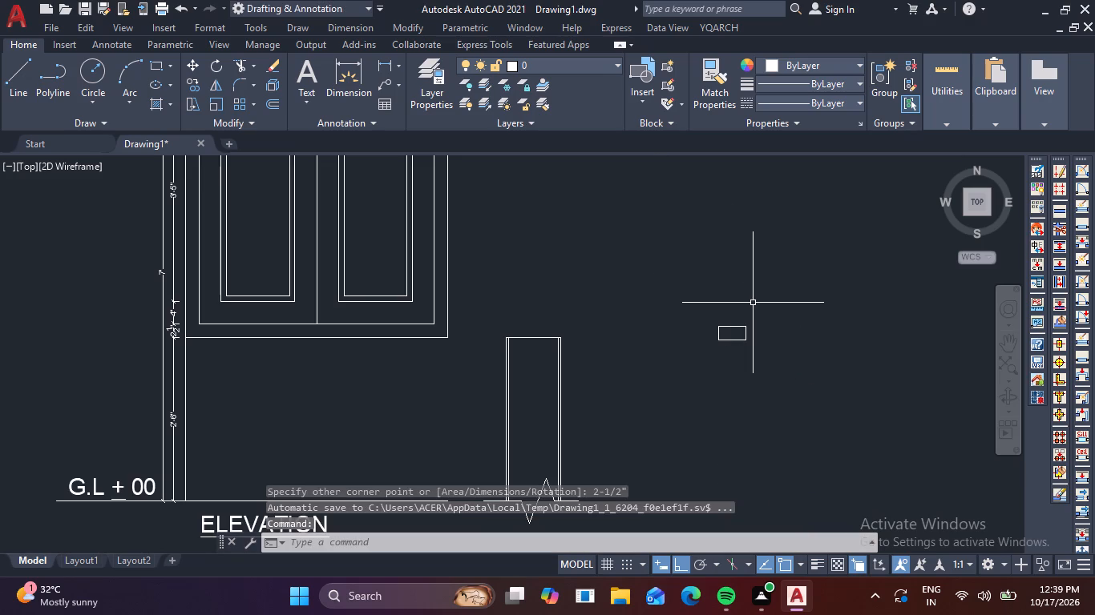
Move the 5" by 2-1/2" rectangle by its bottom midpoint onto the midpoint of the wall section's top line, with Ortho off.
scroll(693, 321, "up", 2)
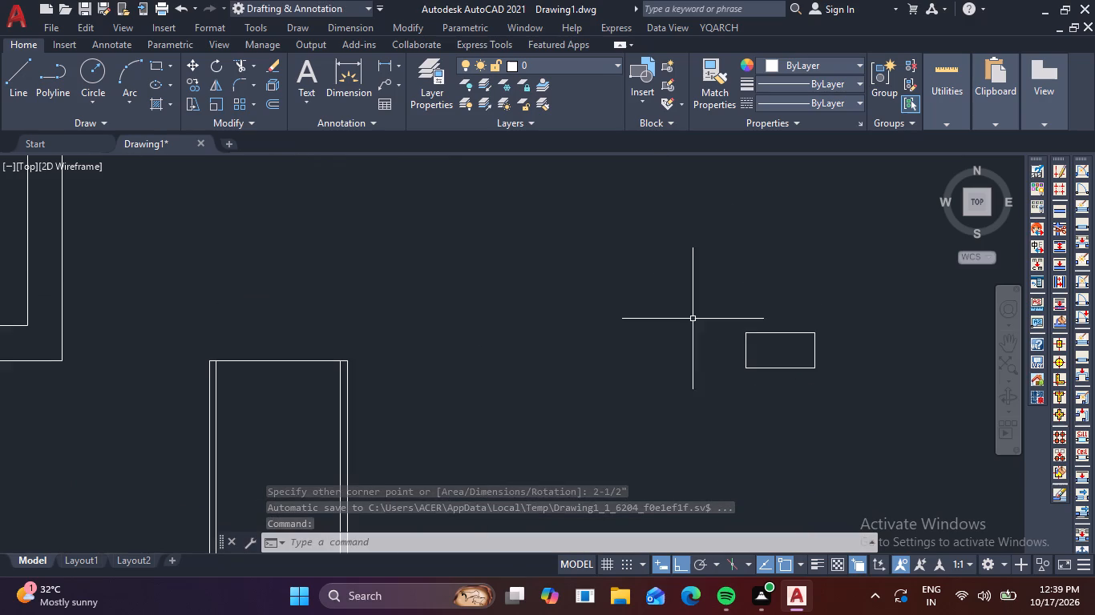
left_click_drag(692, 305, 717, 307)
left_click(900, 424)
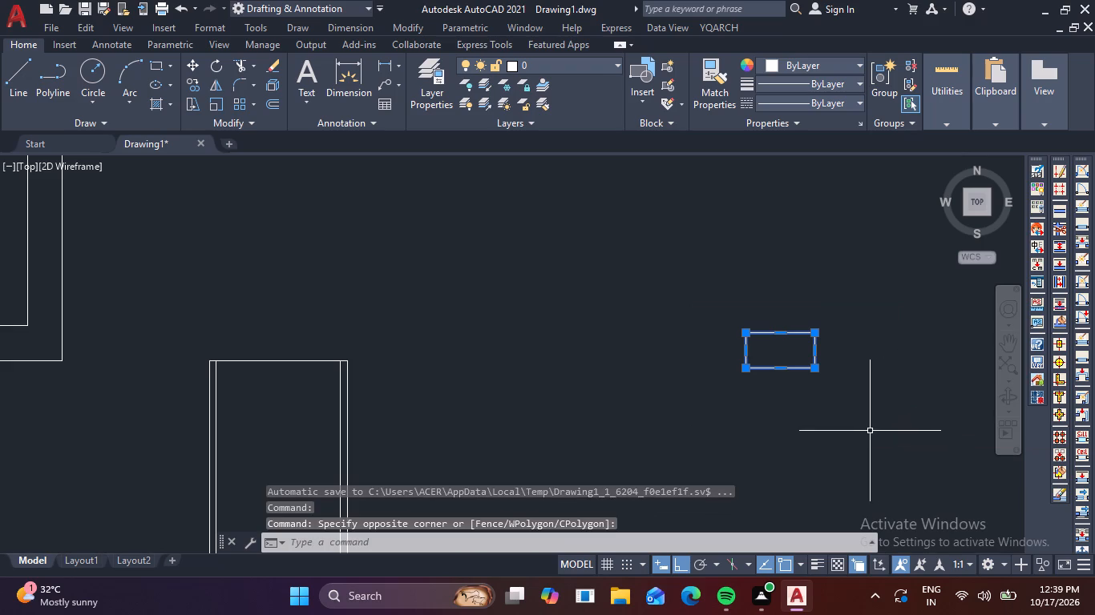
key("m")
key("space")
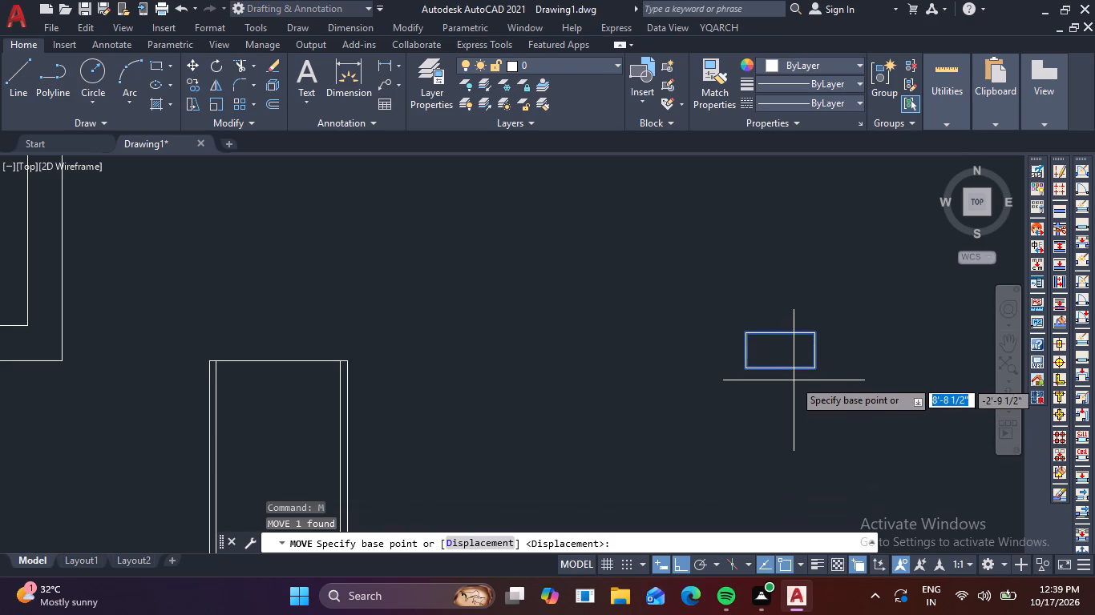
left_click(785, 368)
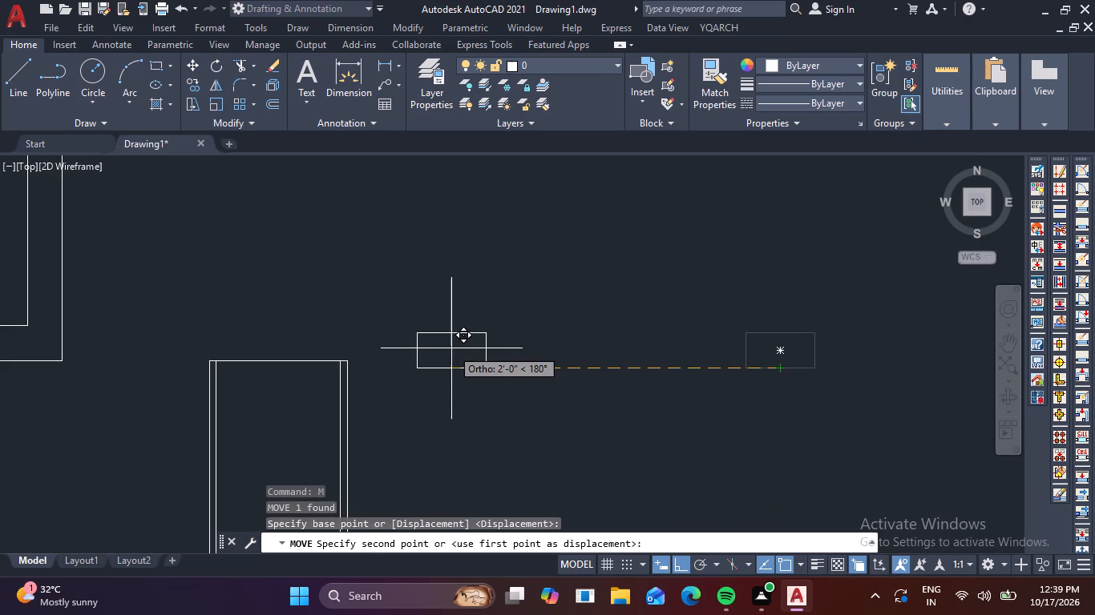
key("F8")
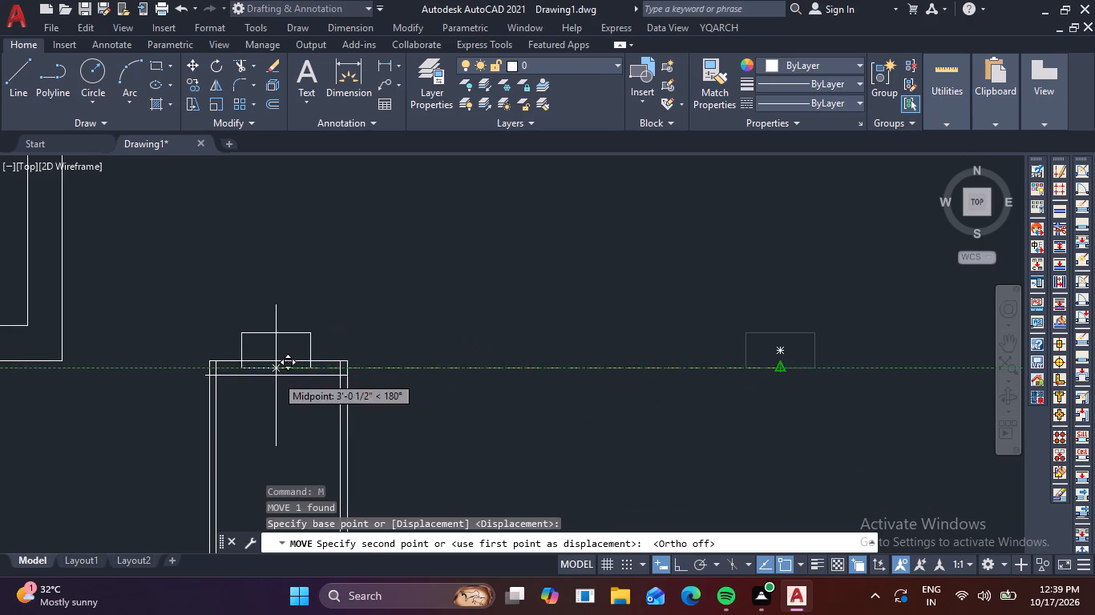
scroll(311, 348, "up", 1)
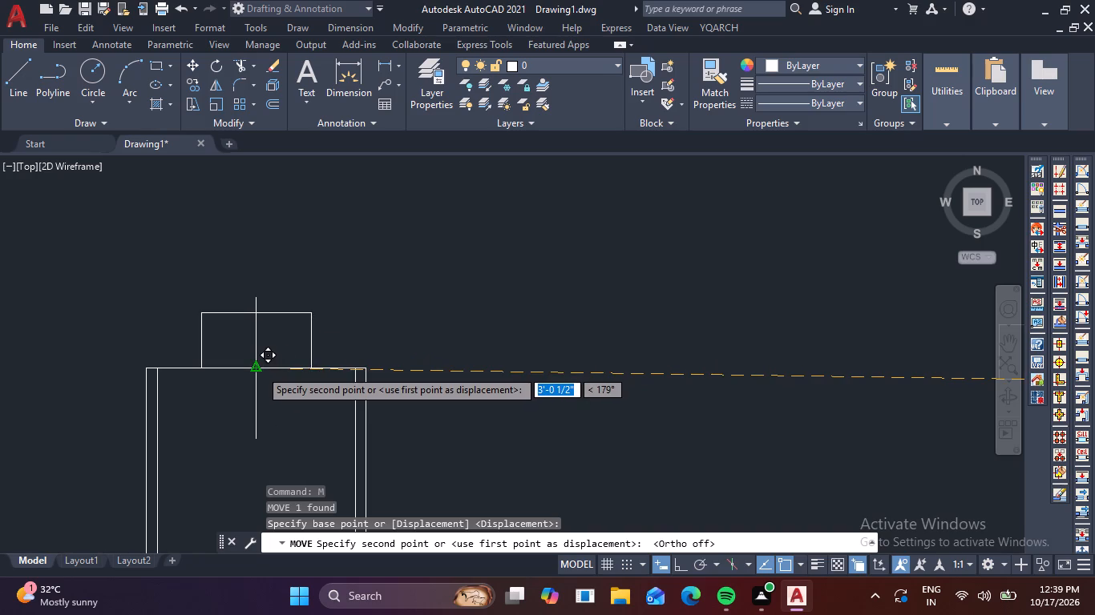
left_click(260, 369)
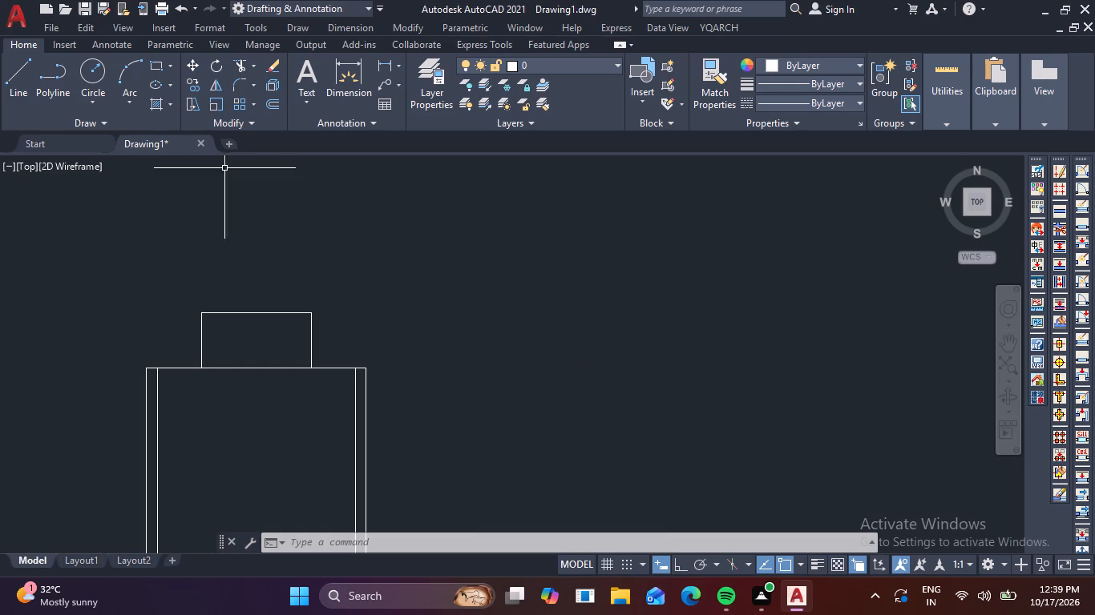
Draw an upright rectangle 1-1/2" wide and 4" high in the empty space beside the wall section.
left_click(160, 67)
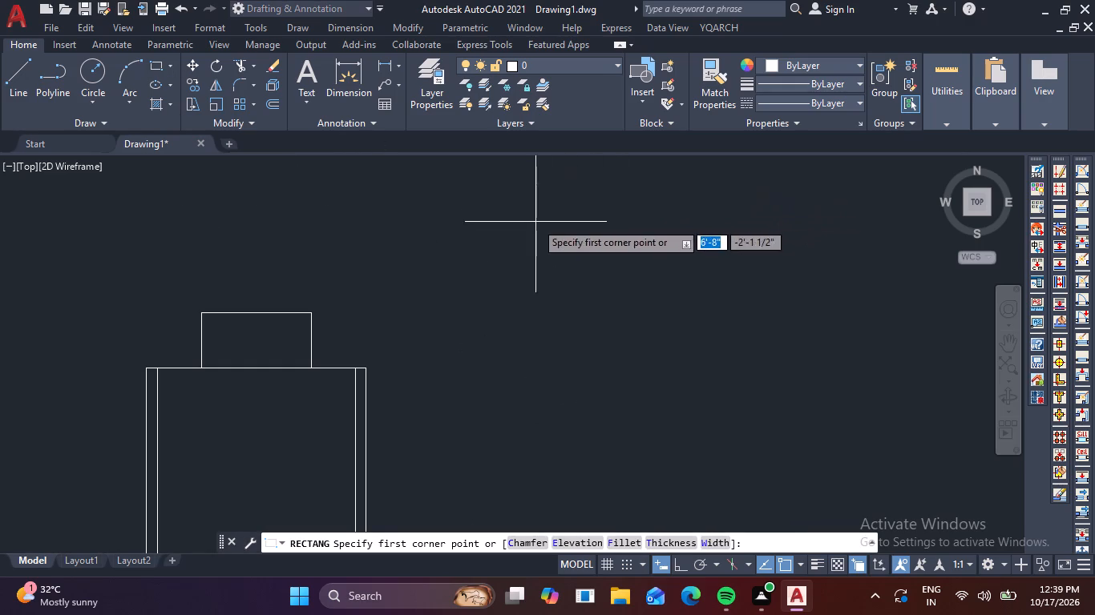
left_click(535, 222)
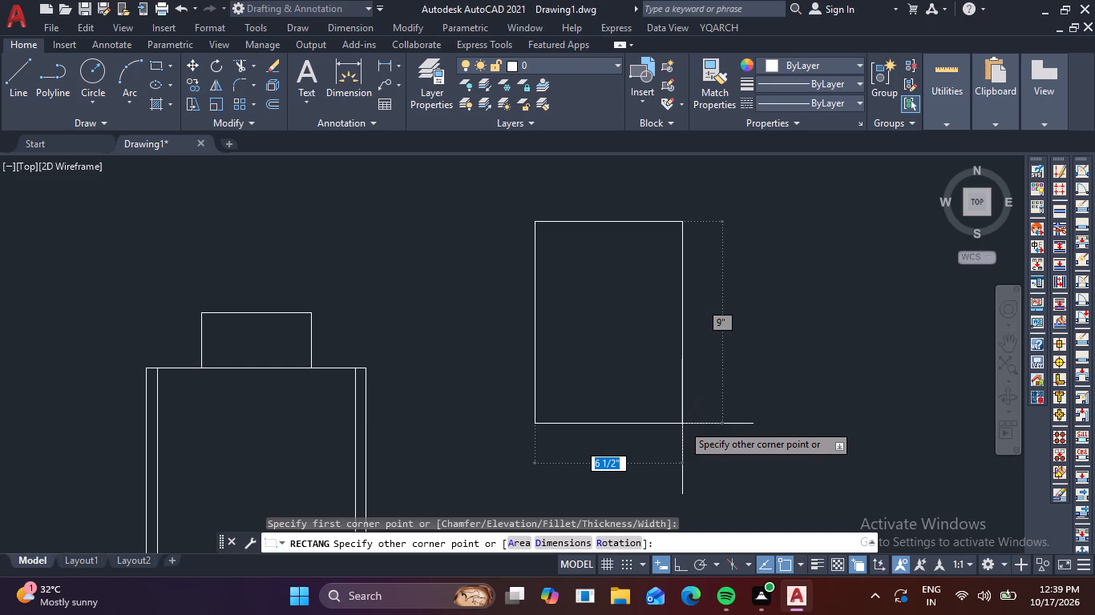
key("1")
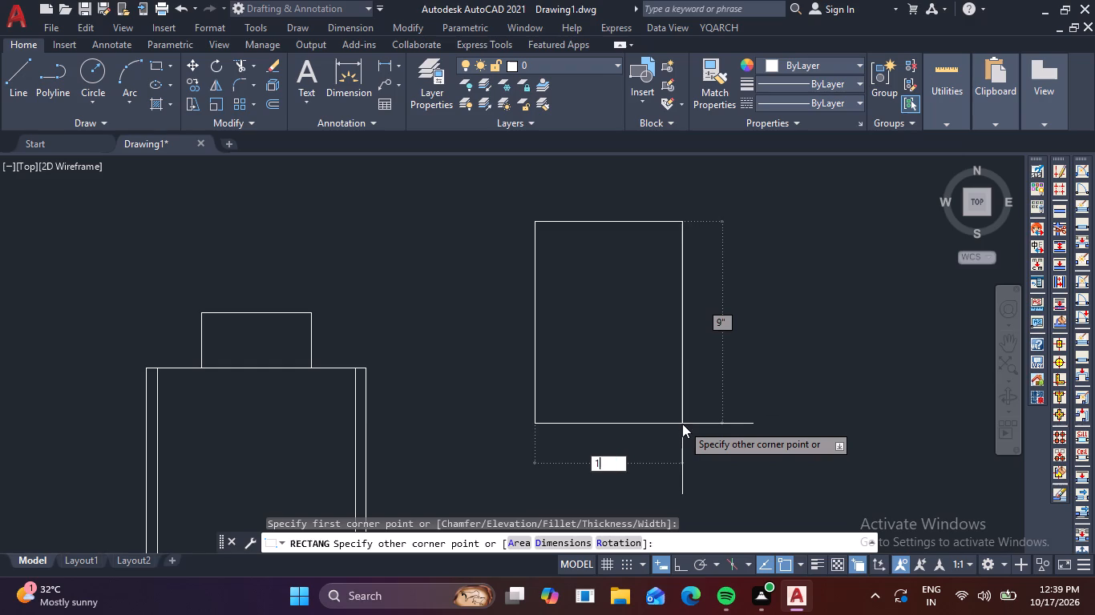
type("-1")
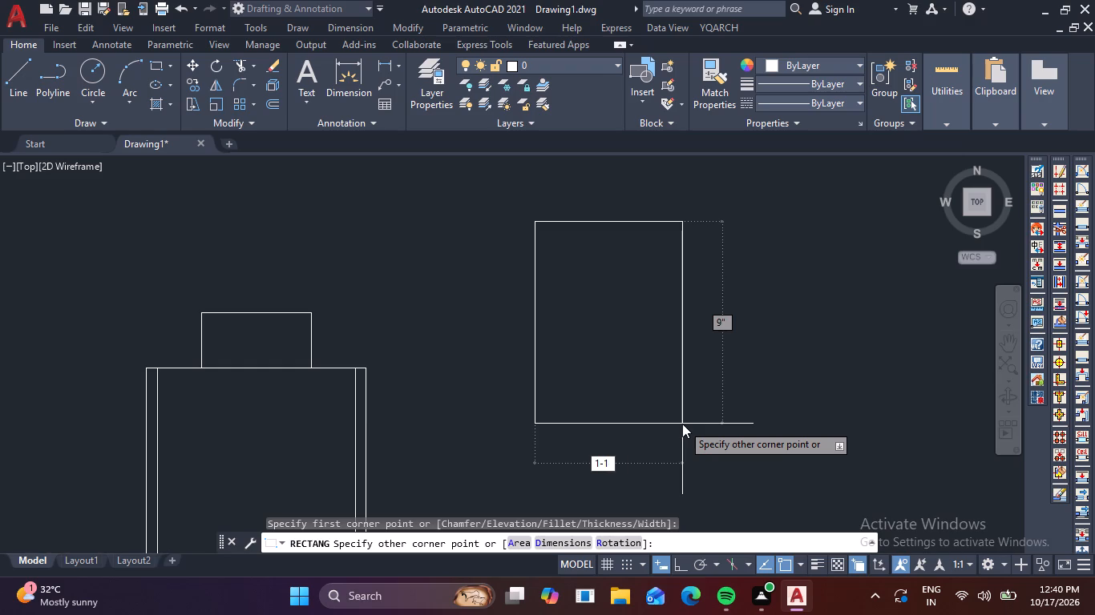
type("/2")
key("shift+quotedbl")
key("Tab")
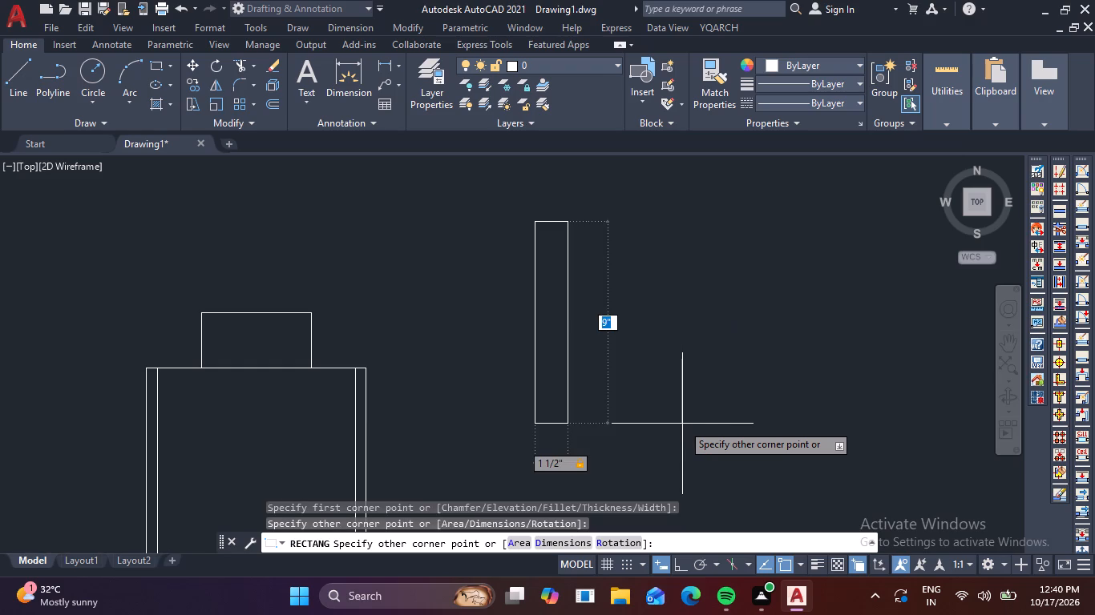
key("4")
key("shift+quotedbl")
key("Return")
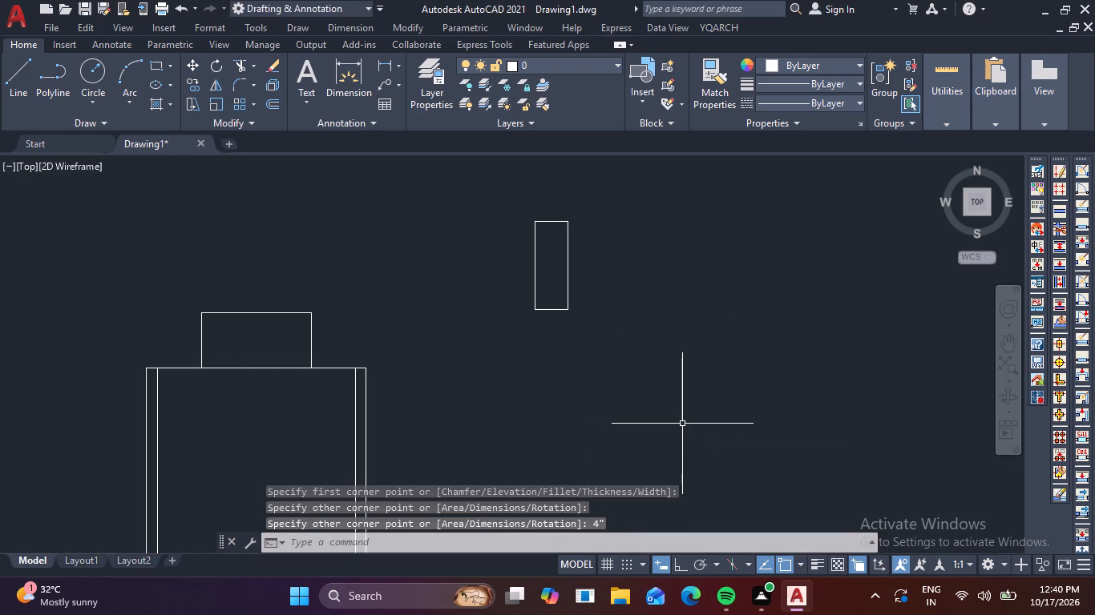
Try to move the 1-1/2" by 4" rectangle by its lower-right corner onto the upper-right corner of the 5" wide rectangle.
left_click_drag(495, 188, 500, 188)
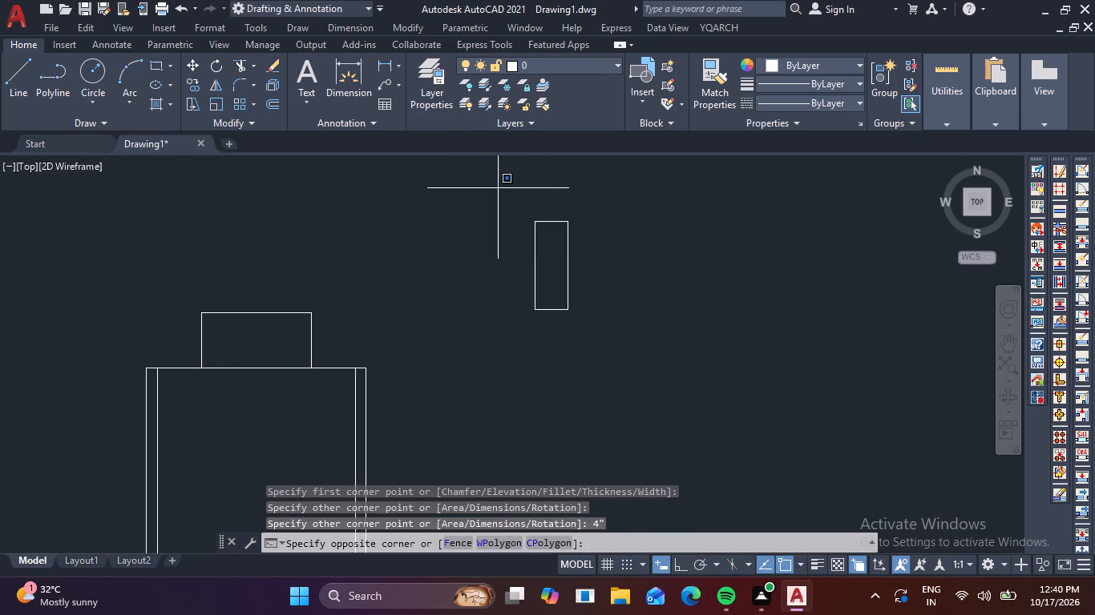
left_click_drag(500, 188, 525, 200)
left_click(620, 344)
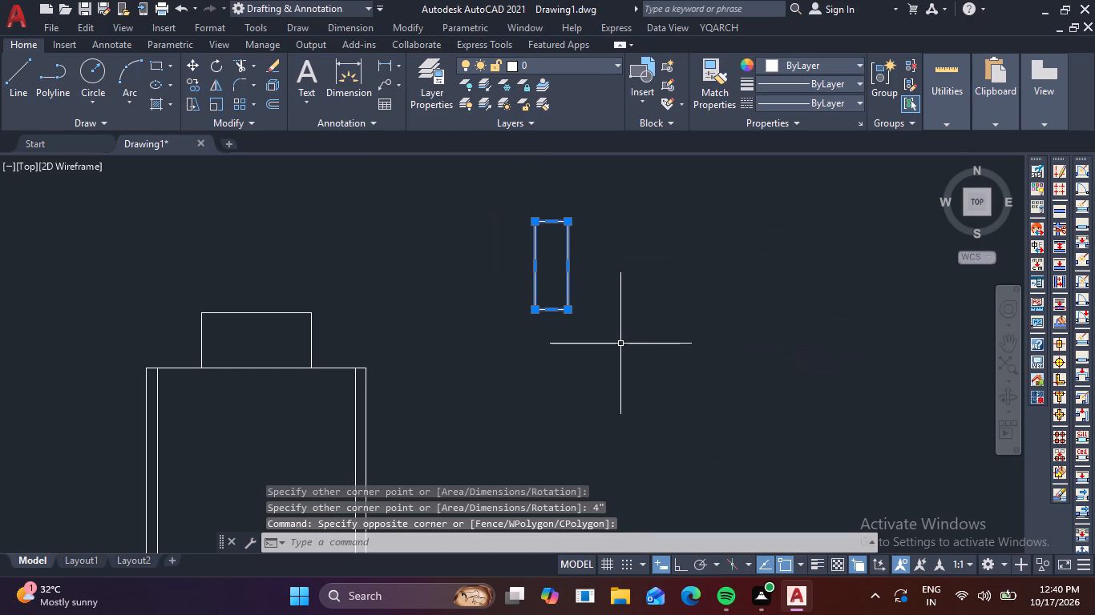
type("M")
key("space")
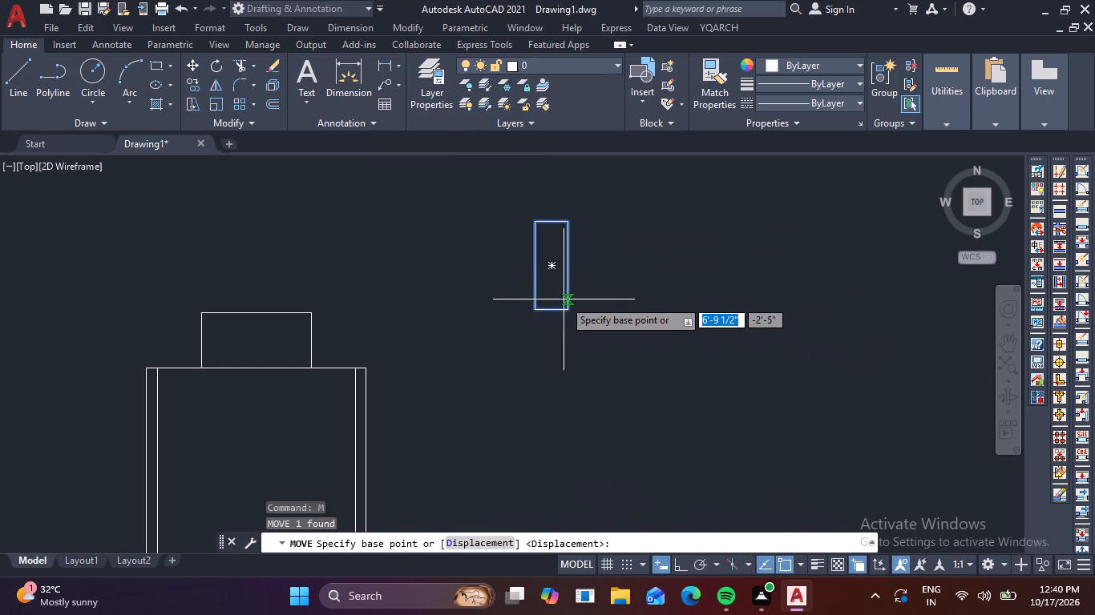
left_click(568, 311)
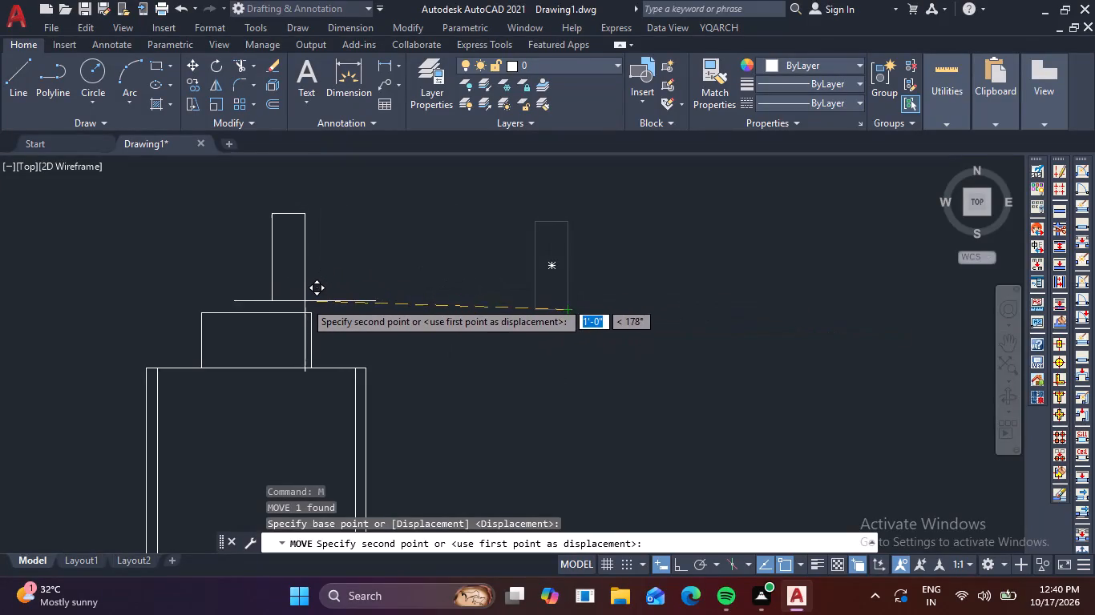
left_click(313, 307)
Move the upright rectangle down by its lower-right corner so it sits exactly on the 5" wide rectangle's upper-right corner.
scroll(348, 299, "up", 2)
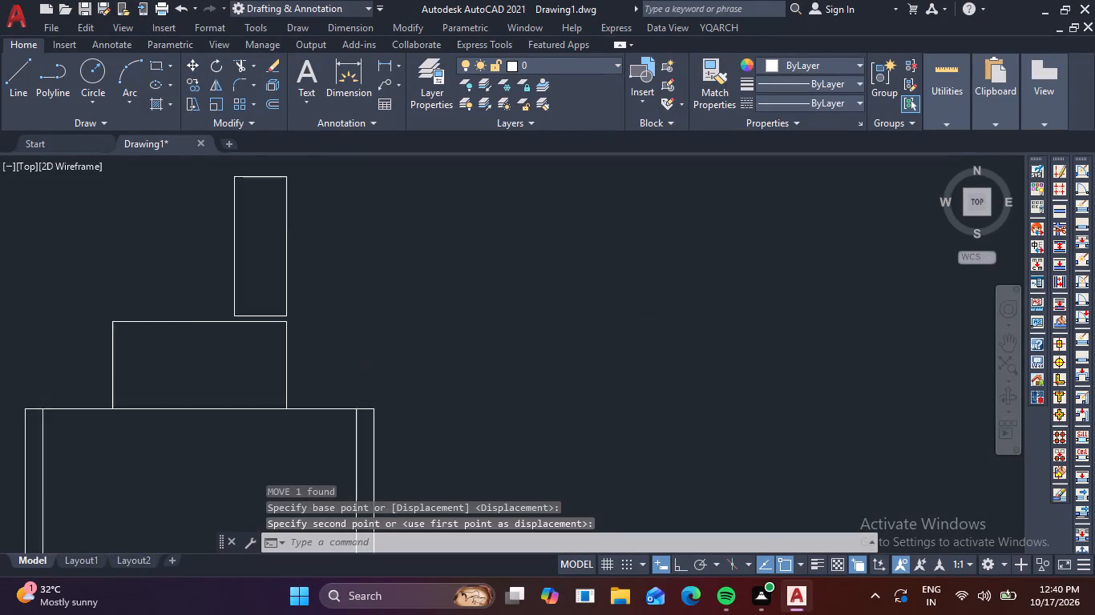
scroll(345, 297, "up", 1)
scroll(316, 273, "down", 1)
left_click(316, 286)
left_click(256, 254)
left_click(266, 259)
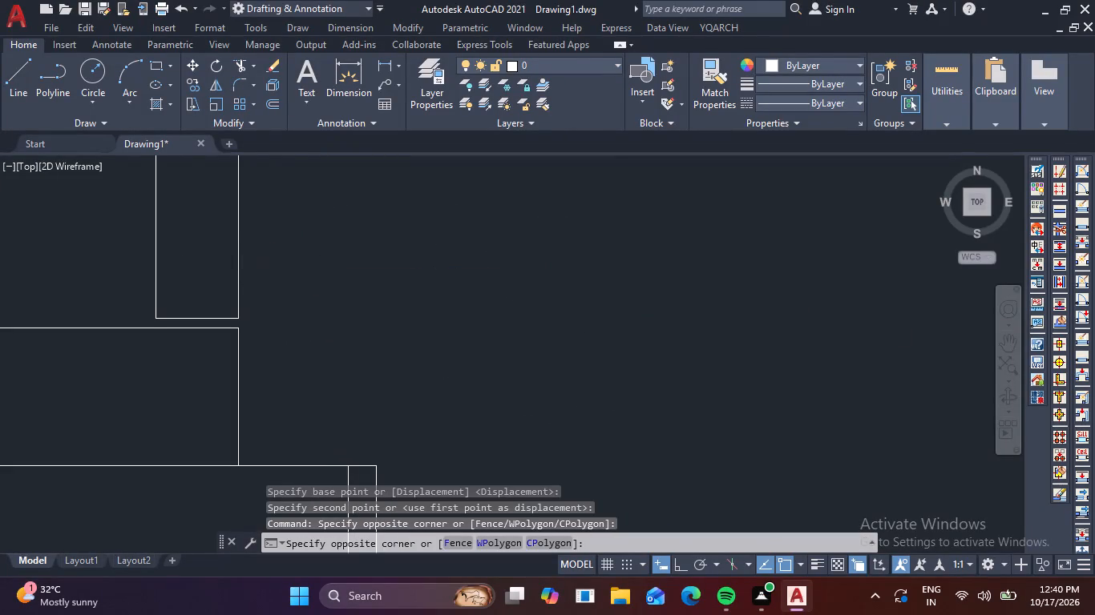
left_click(225, 241)
type("M")
key("space")
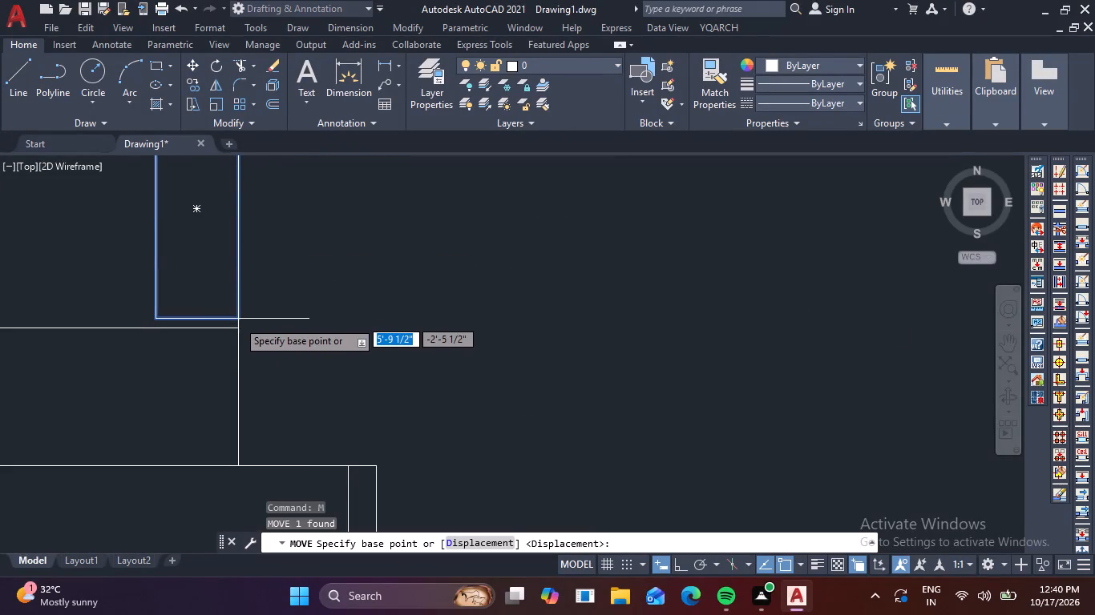
left_click(240, 316)
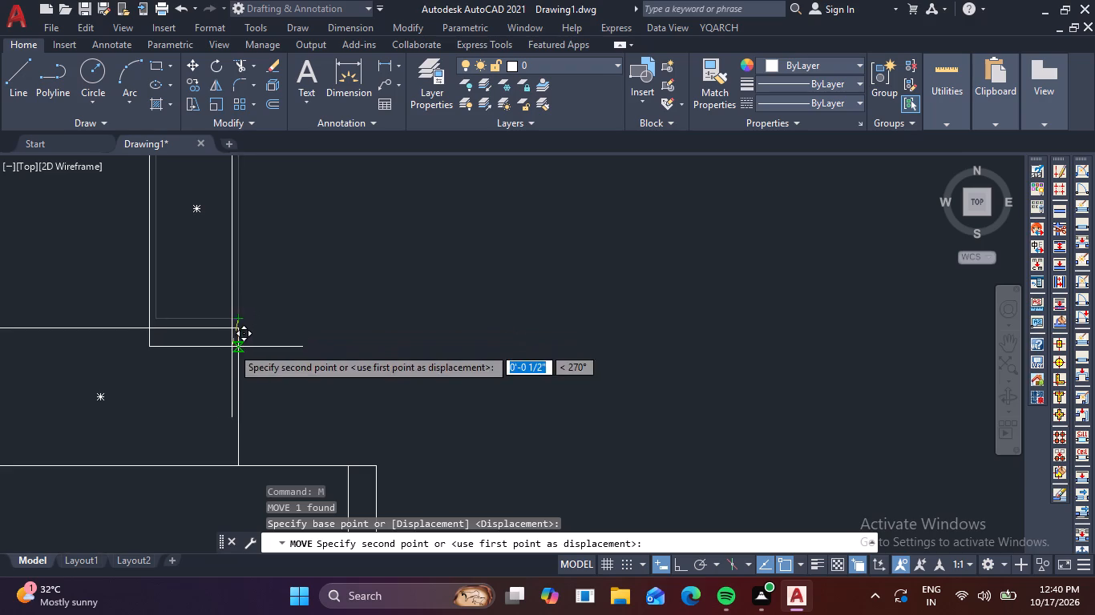
left_click(240, 332)
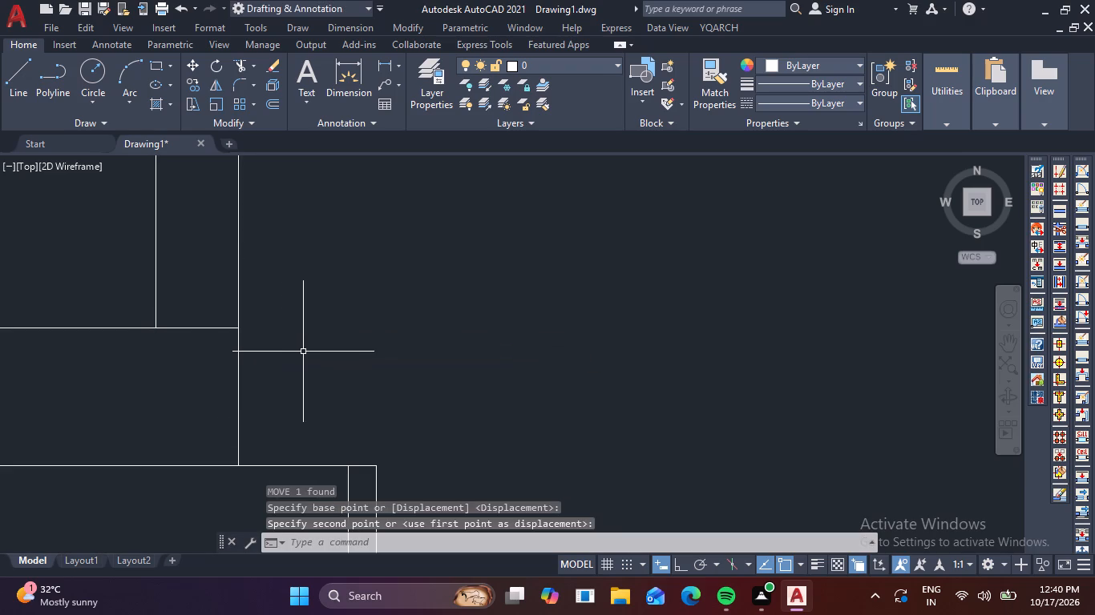
key("Escape")
scroll(303, 352, "down", 5)
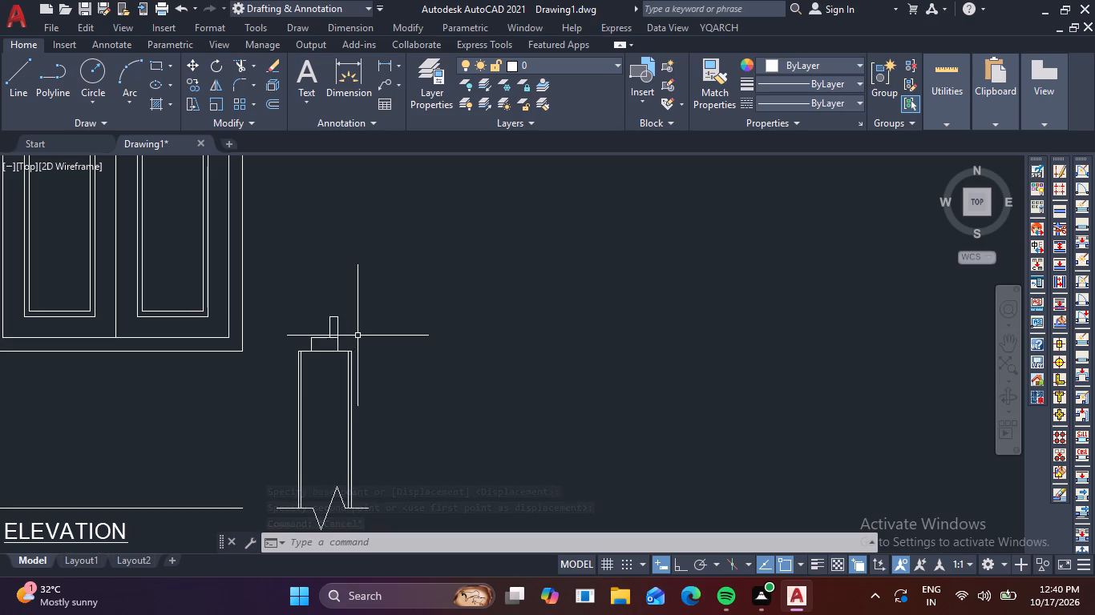
Draw an upright rectangle 1/2" wide and 3'5" high in the empty space beside the section.
middle_click_drag(430, 226, 451, 289)
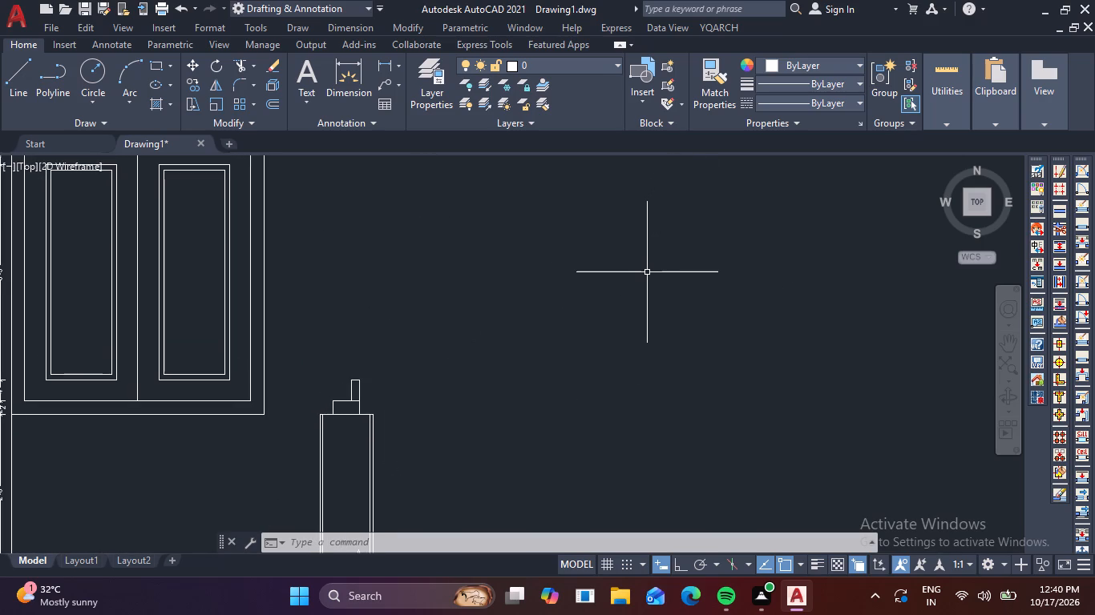
type("RE")
type("C")
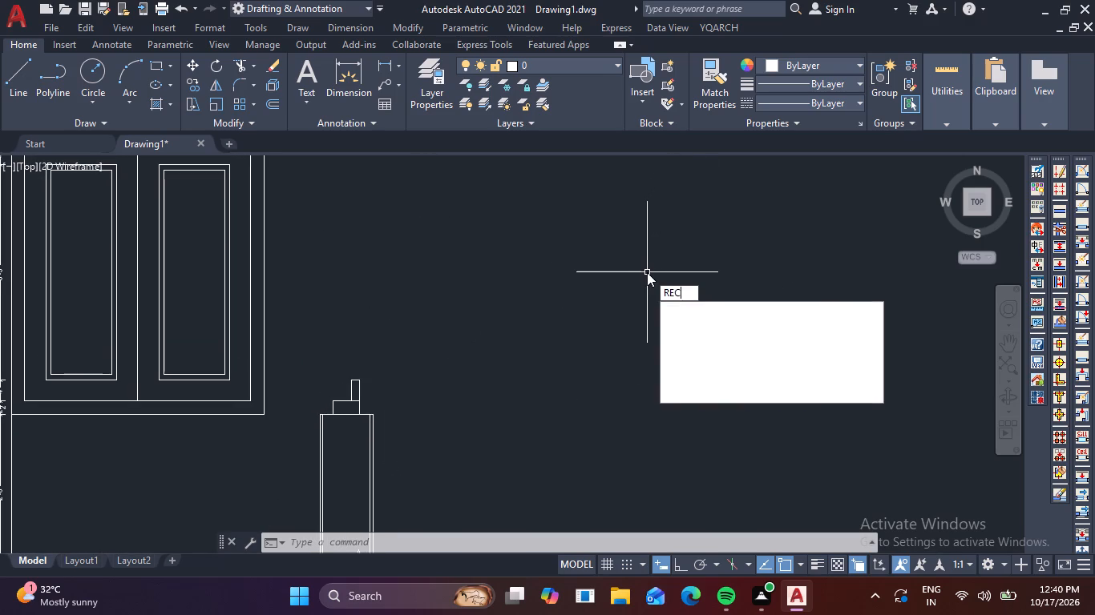
key("space")
left_click(572, 237)
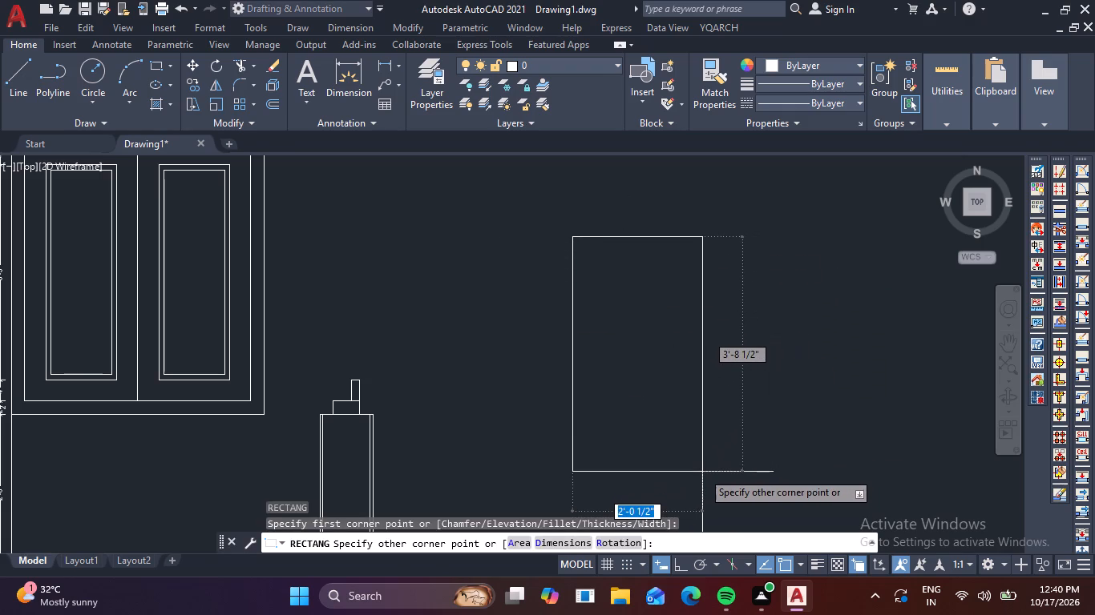
key("1")
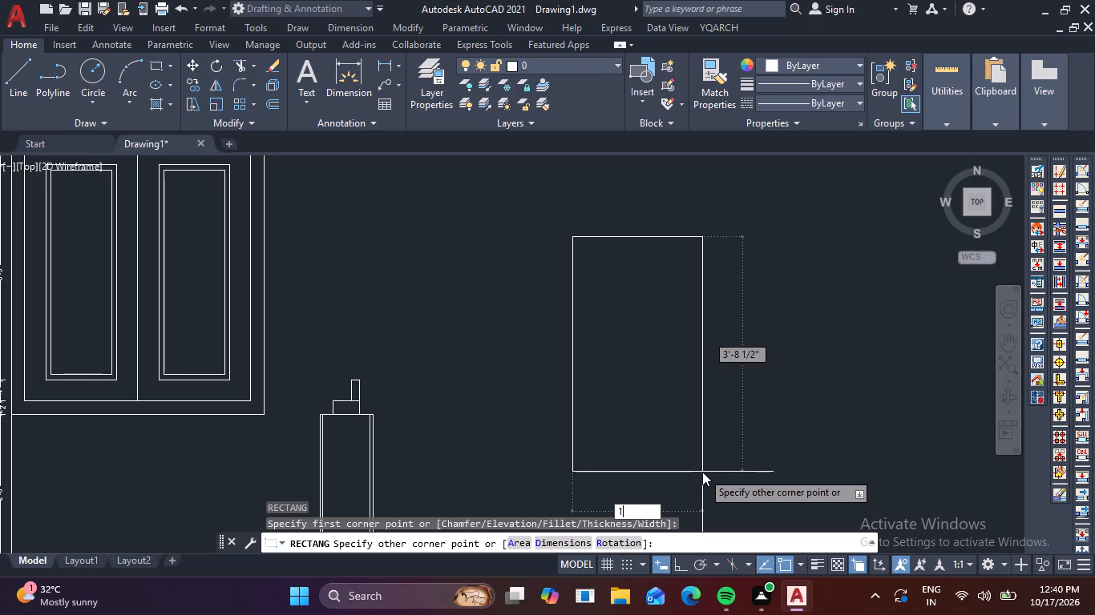
type("/2")
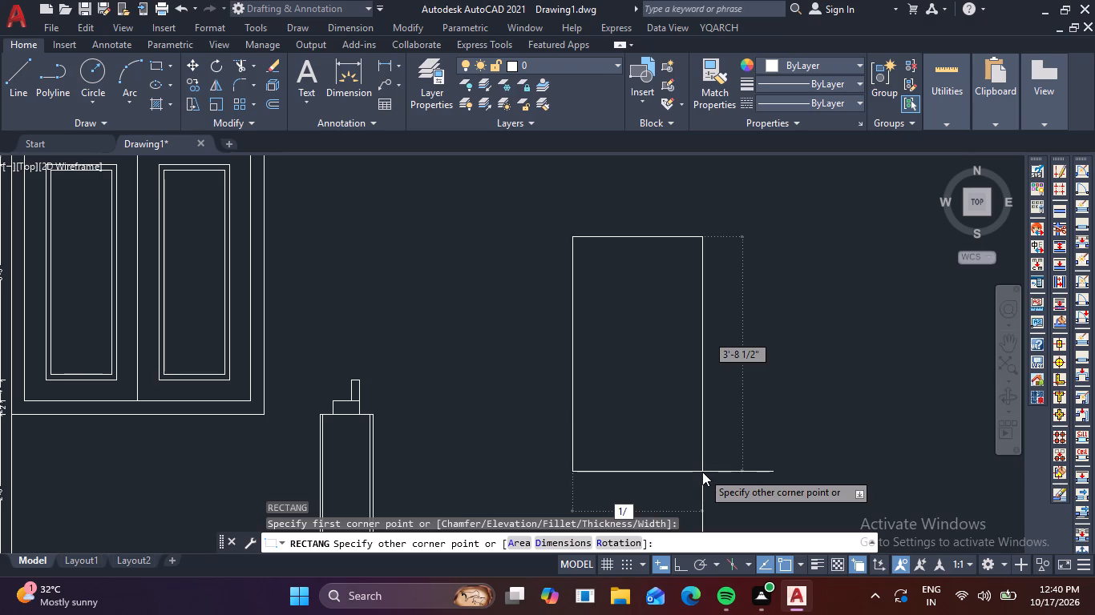
key("shift+quotedbl")
key("Tab")
type("3'5")
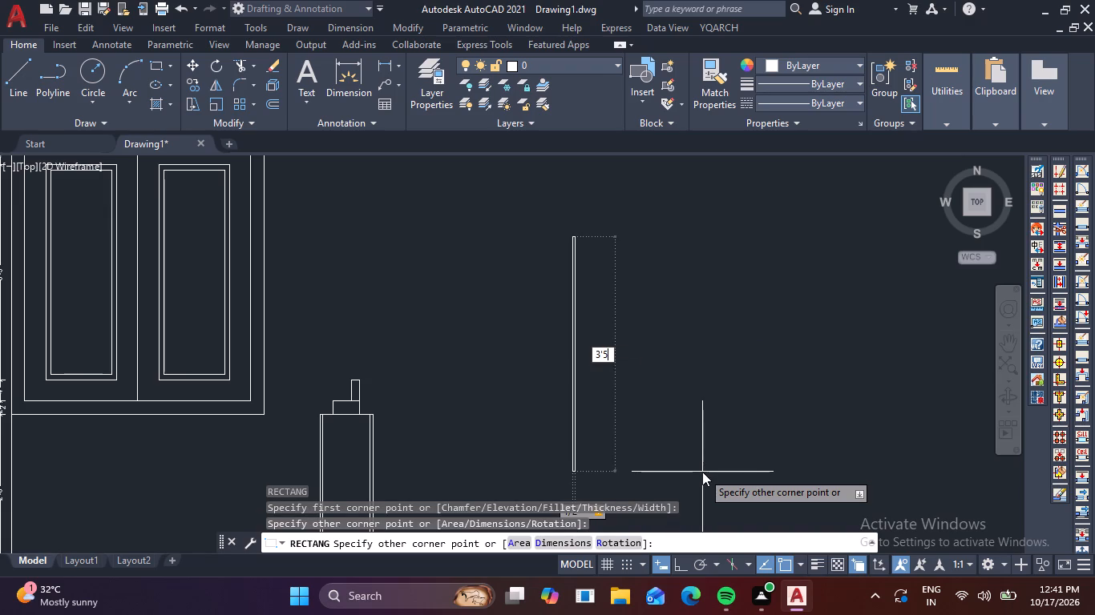
key("shift+quotedbl")
key("Return")
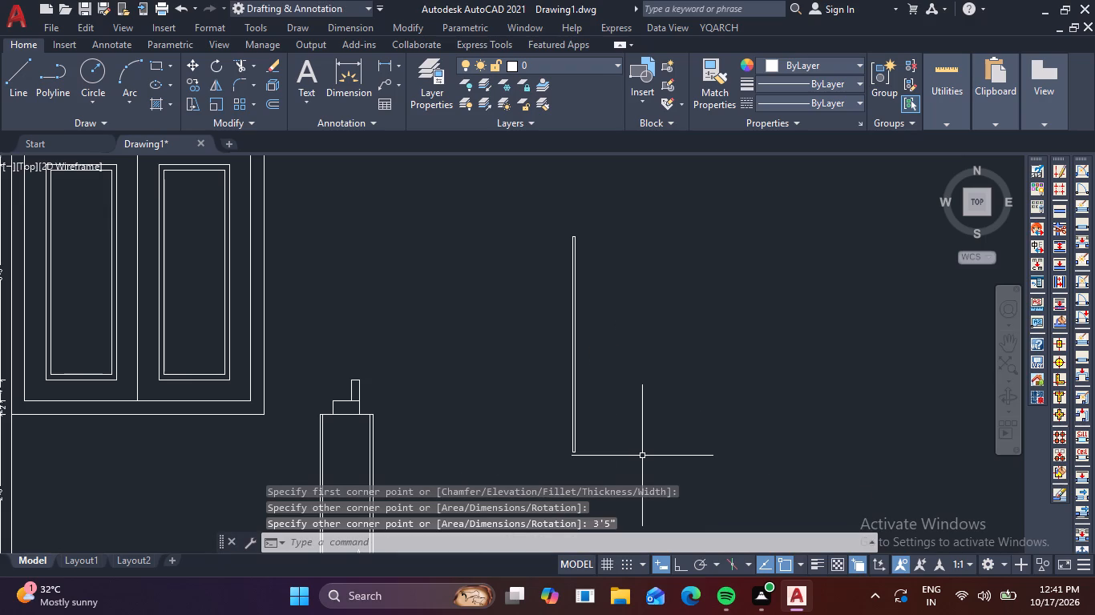
Move the 1/2" by 3'5" rectangle by its bottom midpoint onto the top midpoint of the 1-1/2" by 4" rectangle.
scroll(561, 443, "up", 6)
middle_click_drag(636, 463, 515, 290)
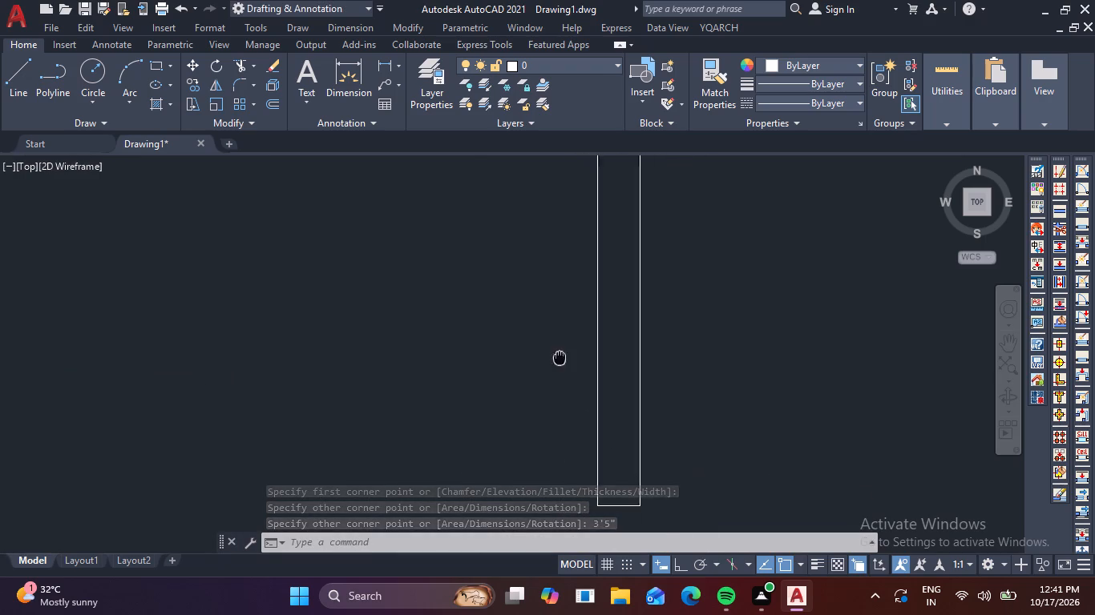
middle_click_drag(515, 290, 479, 207)
left_click(604, 359)
left_click(426, 271)
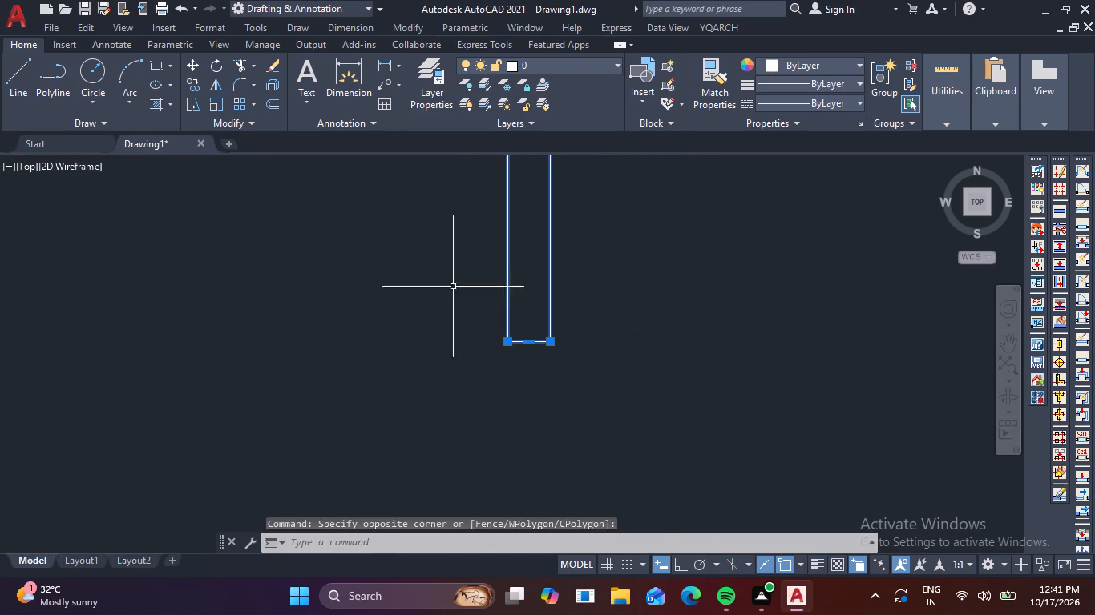
type("M")
key("space")
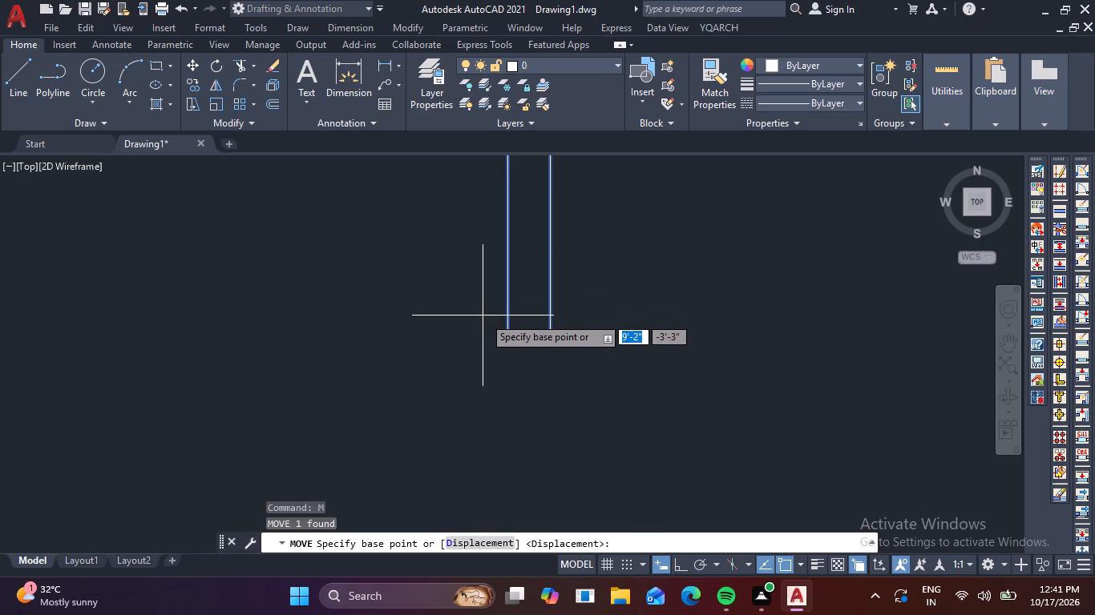
left_click(527, 339)
scroll(333, 330, "down", 3)
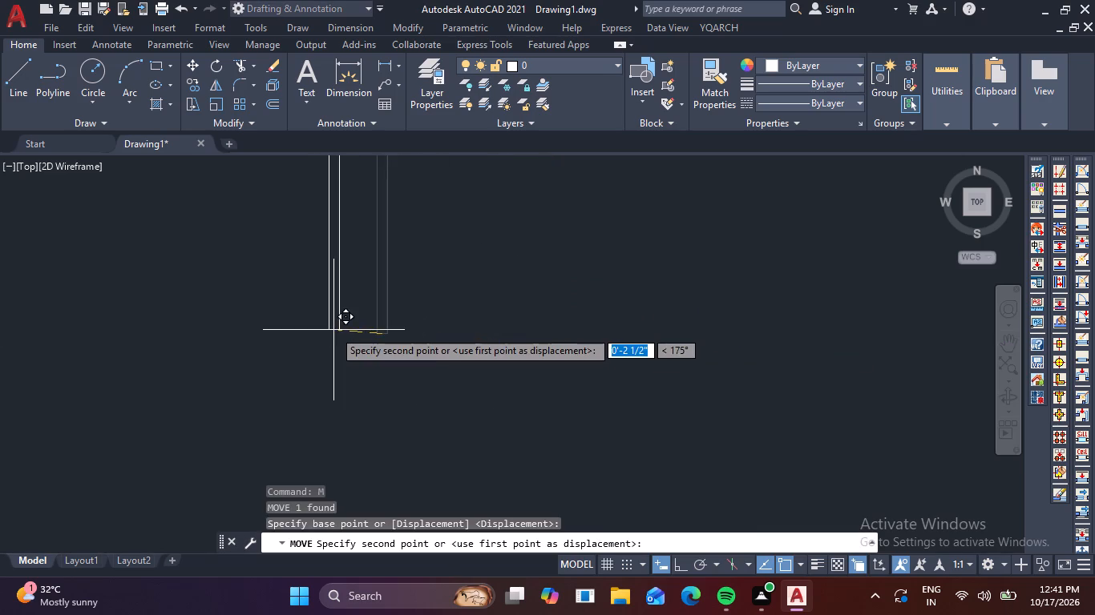
middle_click_drag(345, 340, 473, 470)
scroll(430, 398, "down", 2)
middle_click_drag(366, 386, 474, 455)
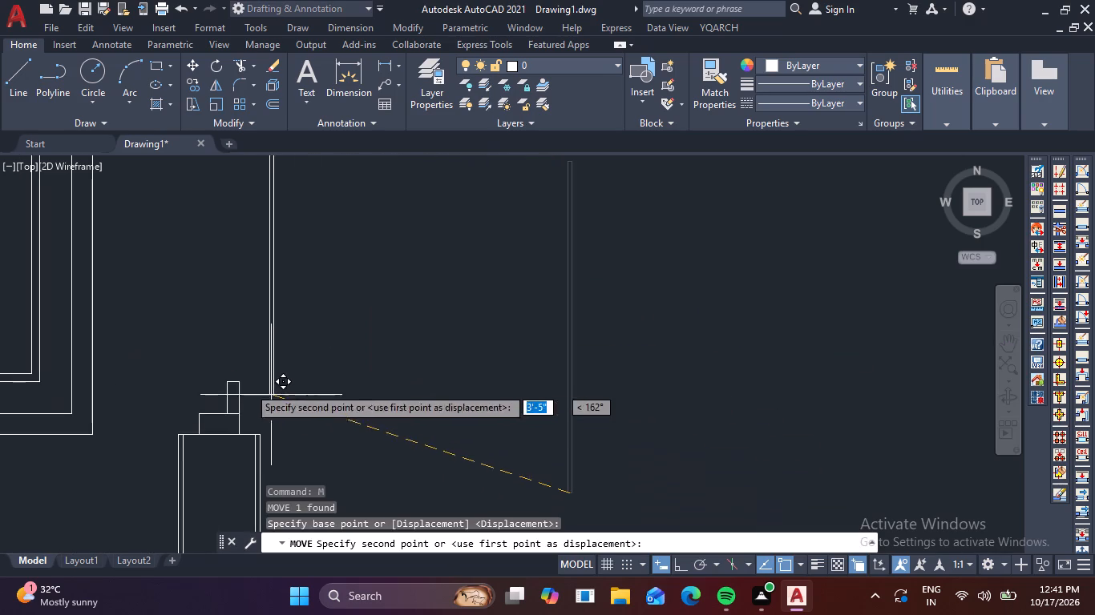
scroll(231, 369, "up", 5)
middle_click_drag(234, 436, 265, 340)
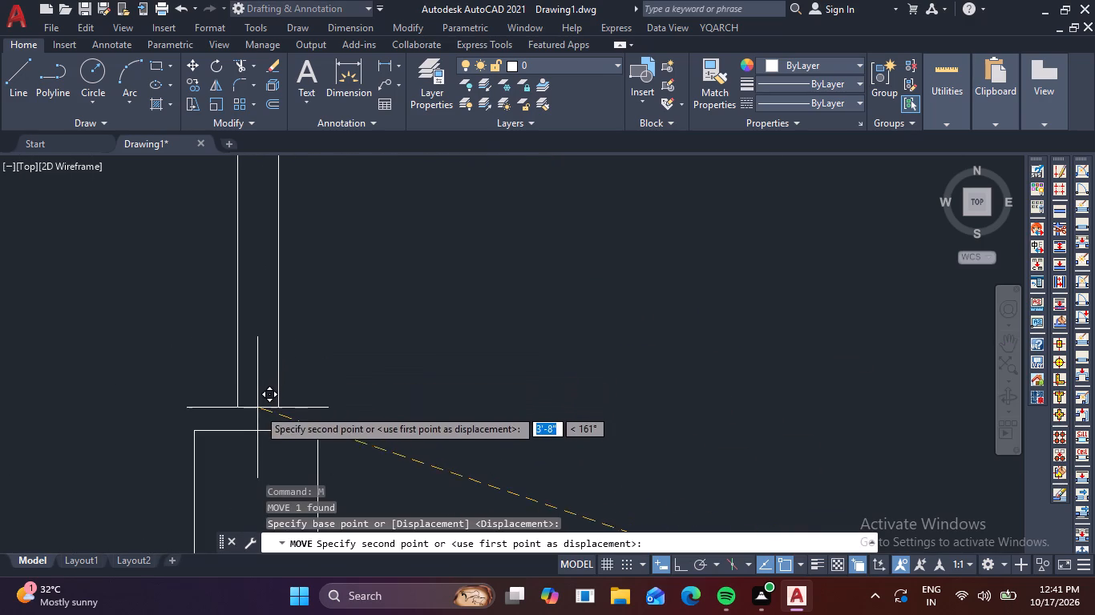
left_click(256, 431)
scroll(404, 384, "down", 3)
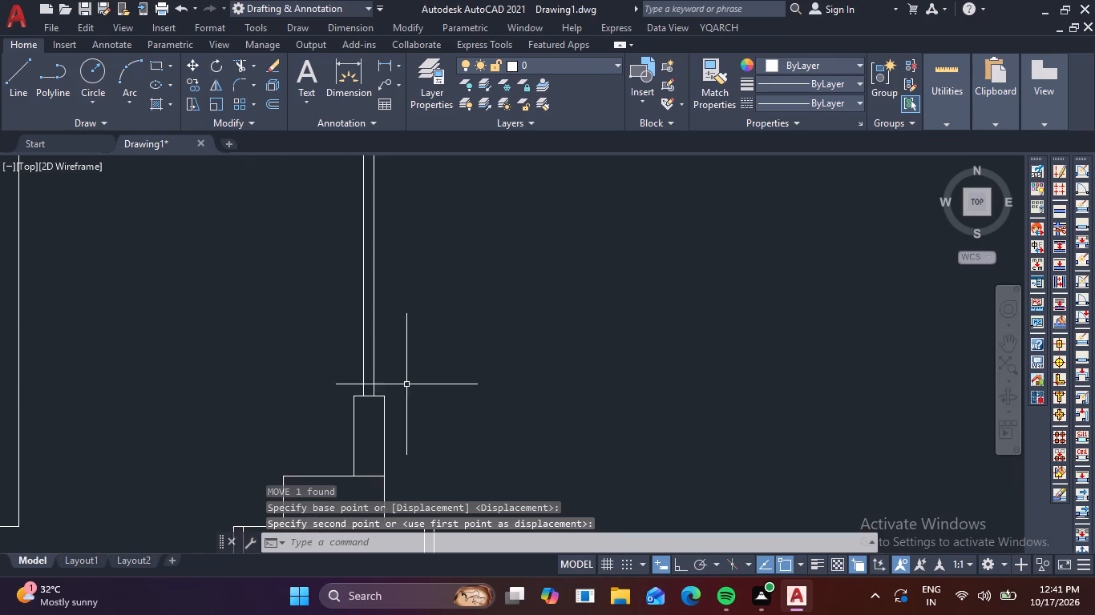
scroll(504, 312, "down", 2)
middle_click_drag(532, 305, 531, 356)
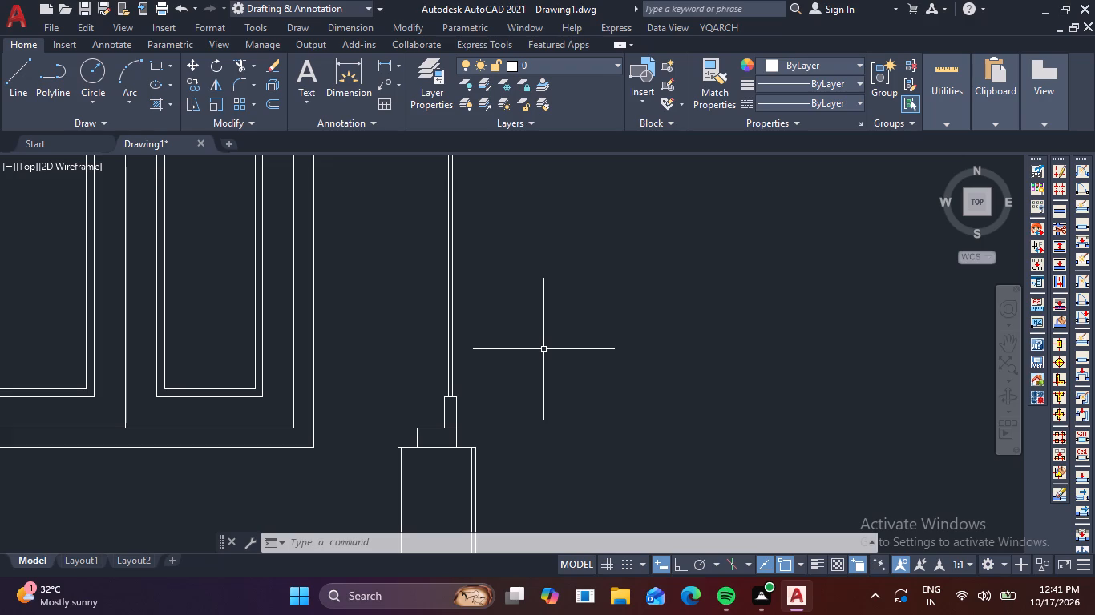
With Ortho on, draw a line 1/2" up from the thin panel's lower-right corner, continuing diagonally to the 4" high rectangle's upper-right corner.
scroll(460, 432, "up", 2)
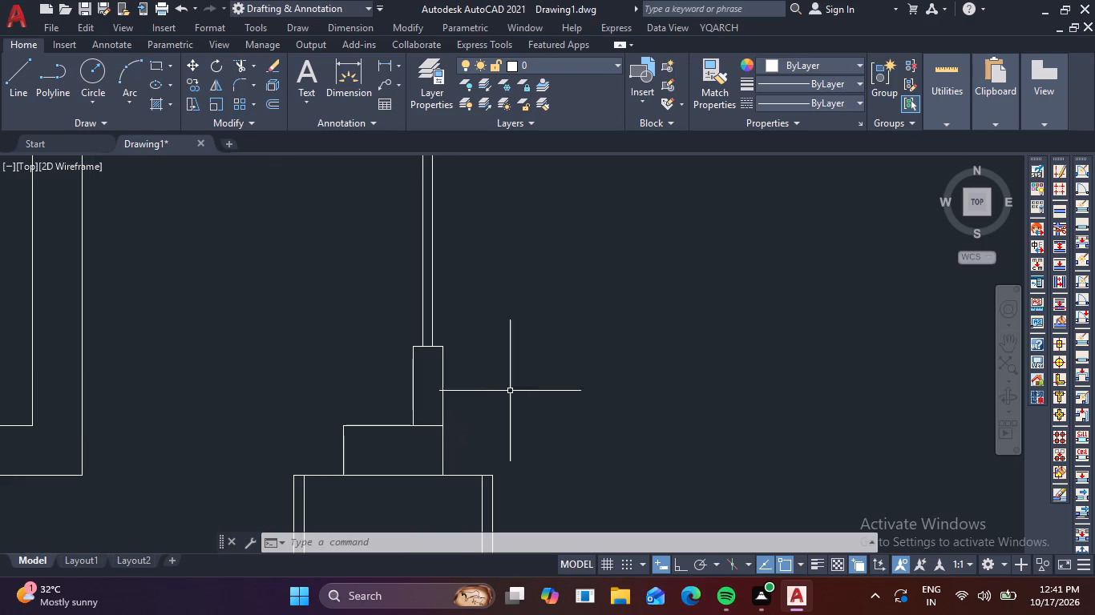
scroll(487, 383, "up", 2)
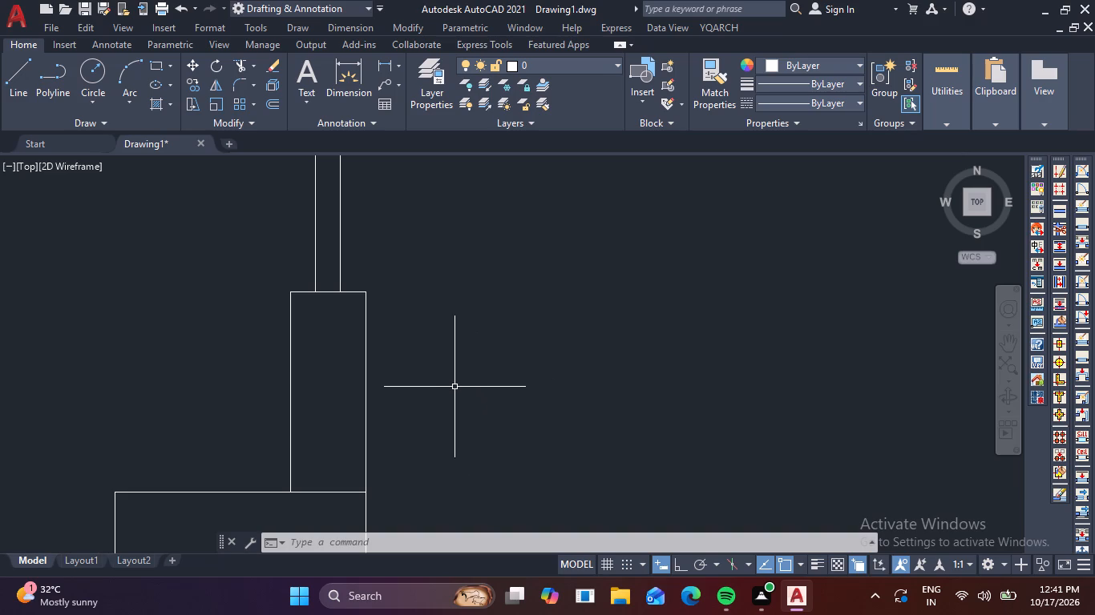
type("L")
key("space")
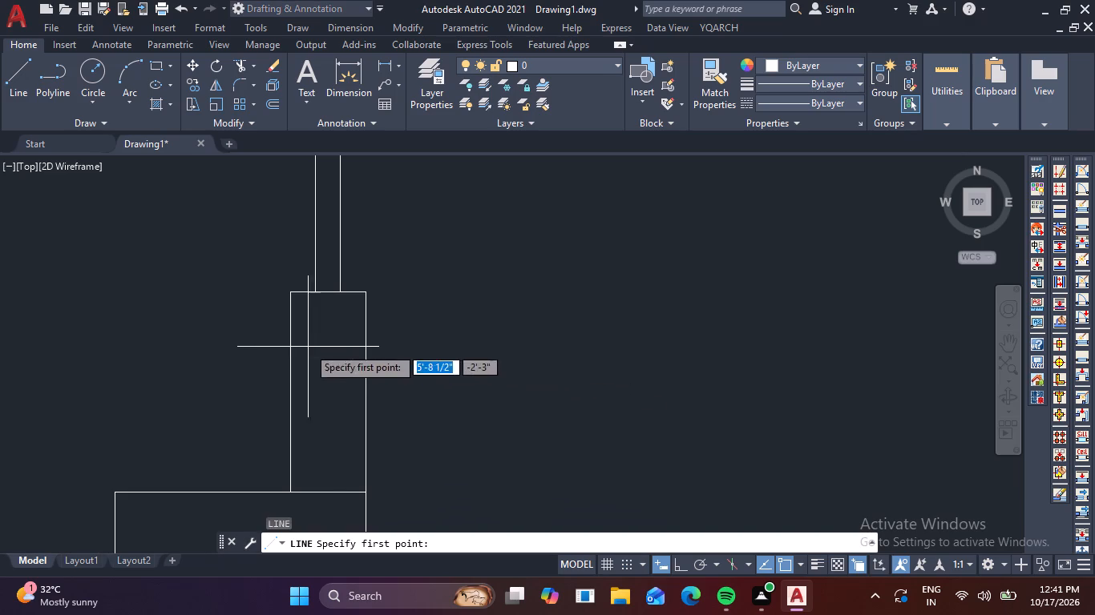
left_click(344, 289)
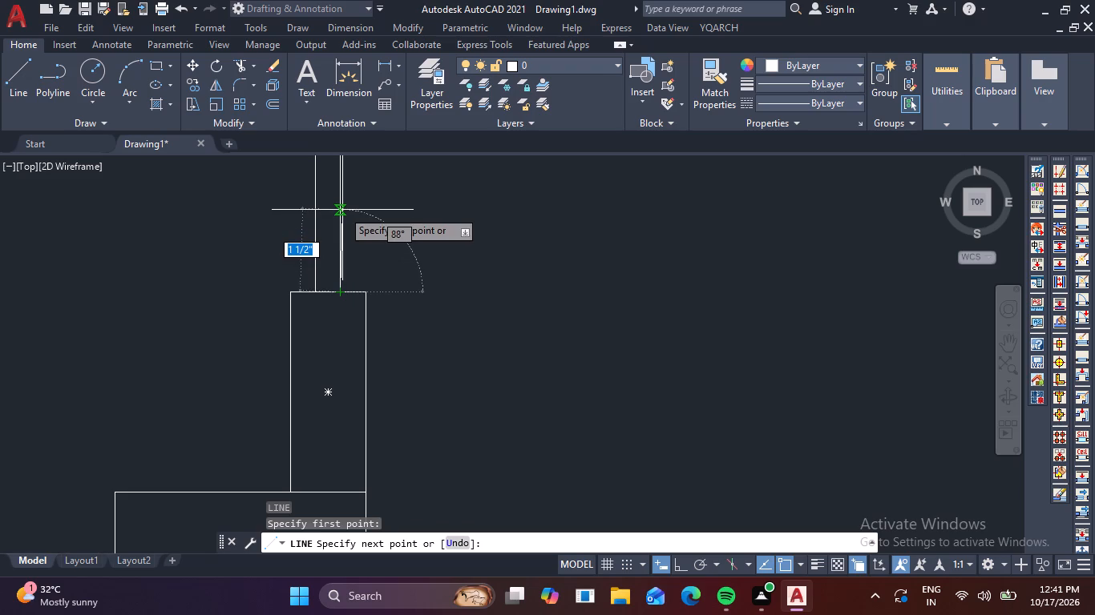
key("F8")
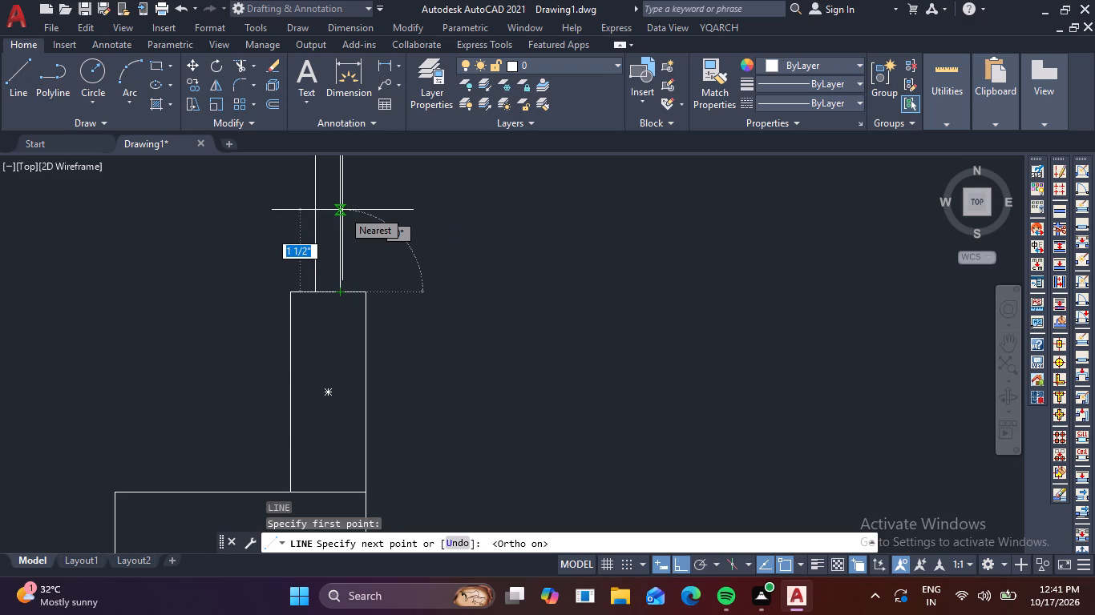
key("1")
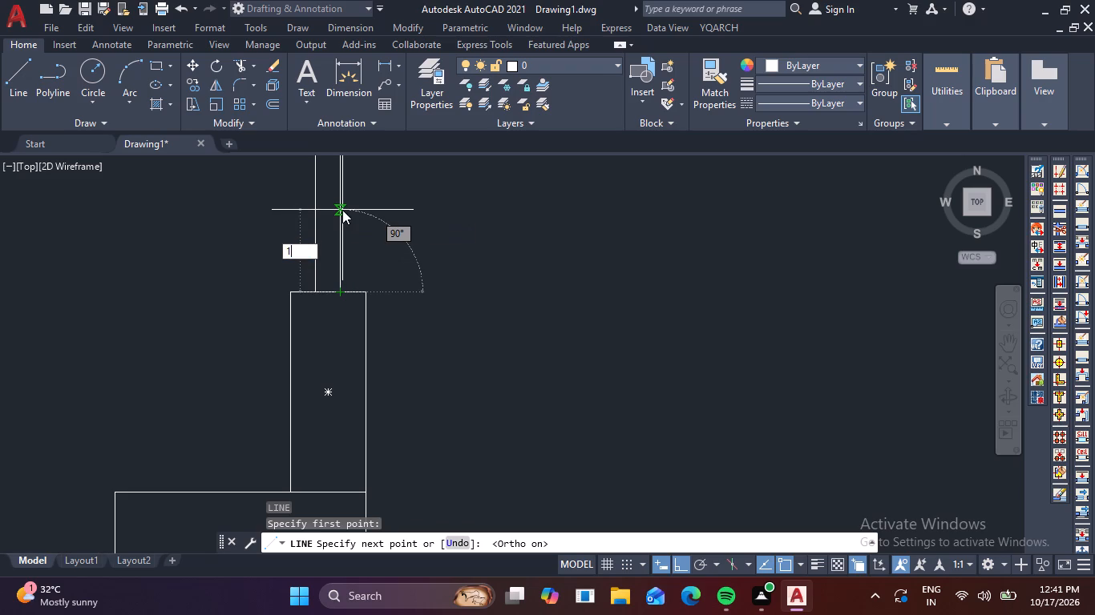
type("/2")
key("shift+quotedbl")
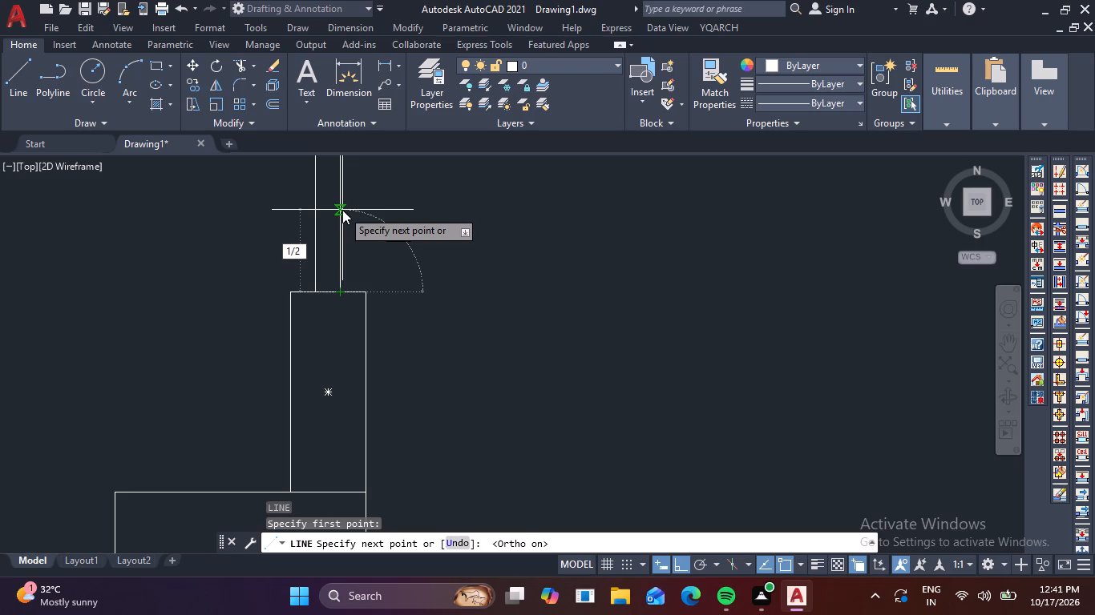
key("Return")
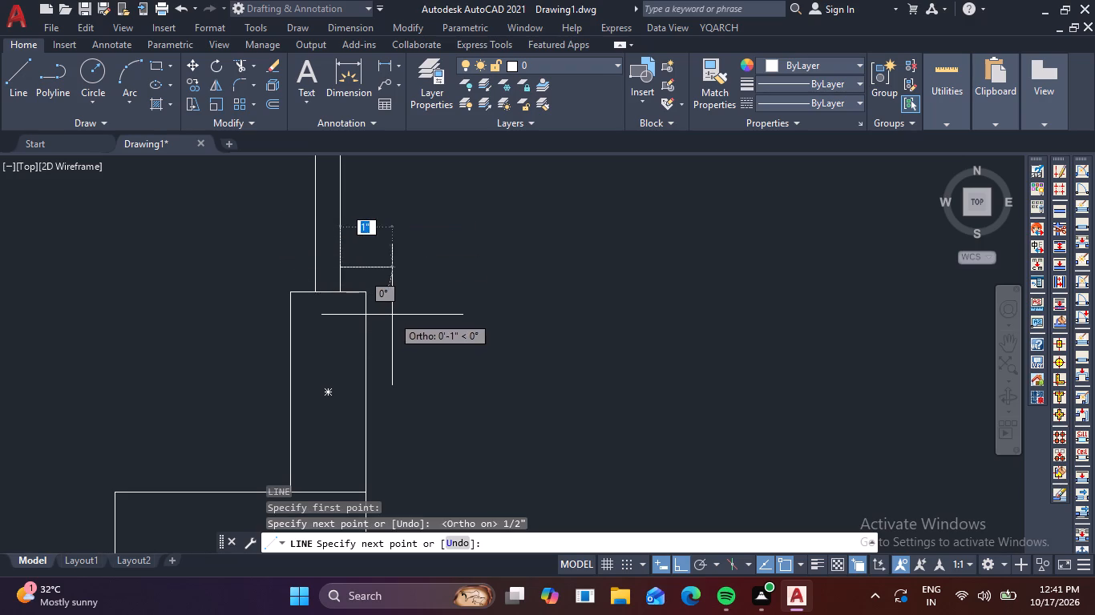
left_click(362, 292)
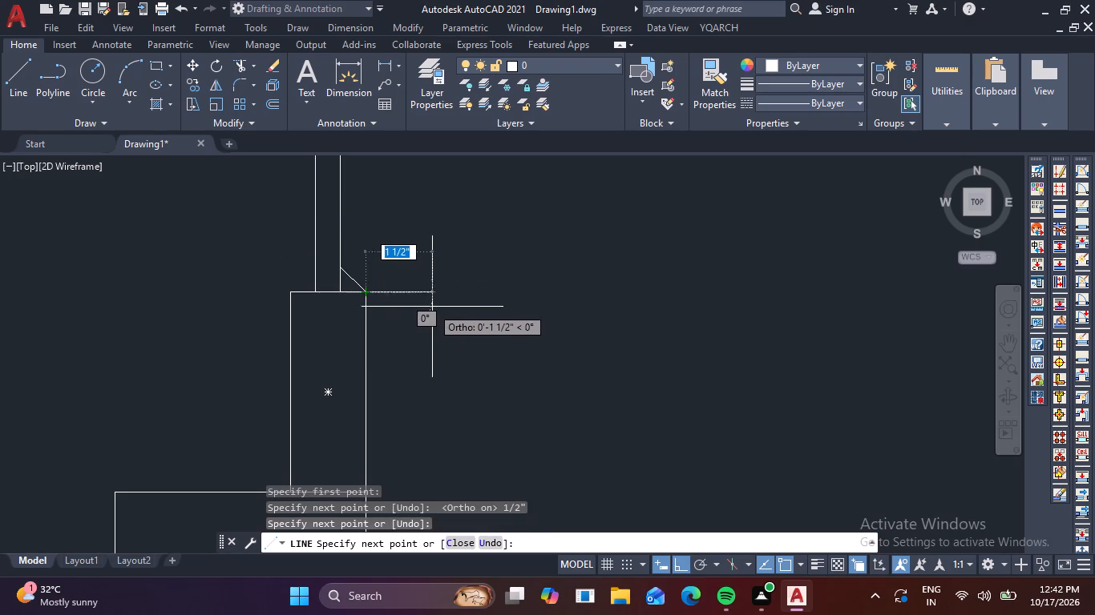
key("space")
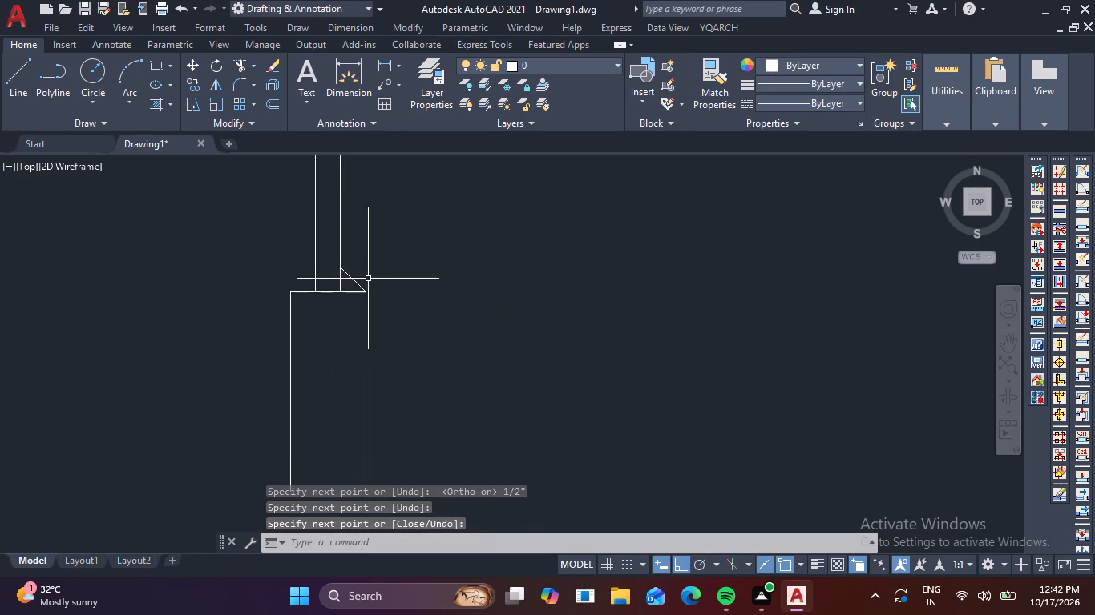
Mirror the diagonal bevel line about the thin panel's vertical centreline, keeping the original.
scroll(351, 287, "up", 3)
left_click(378, 253)
left_click(321, 287)
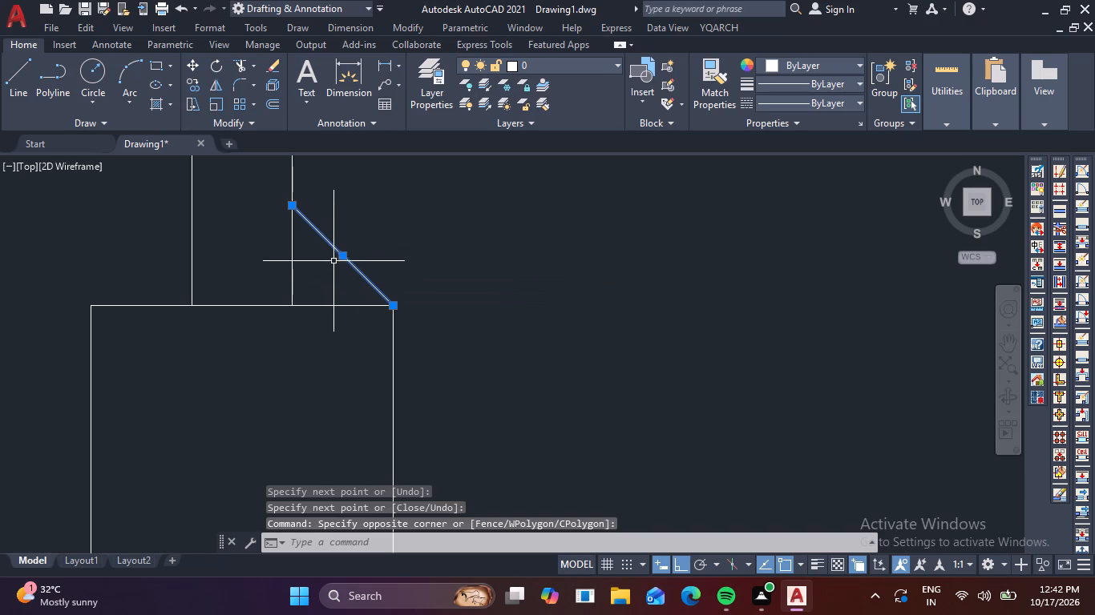
key("m")
key("i")
key("space")
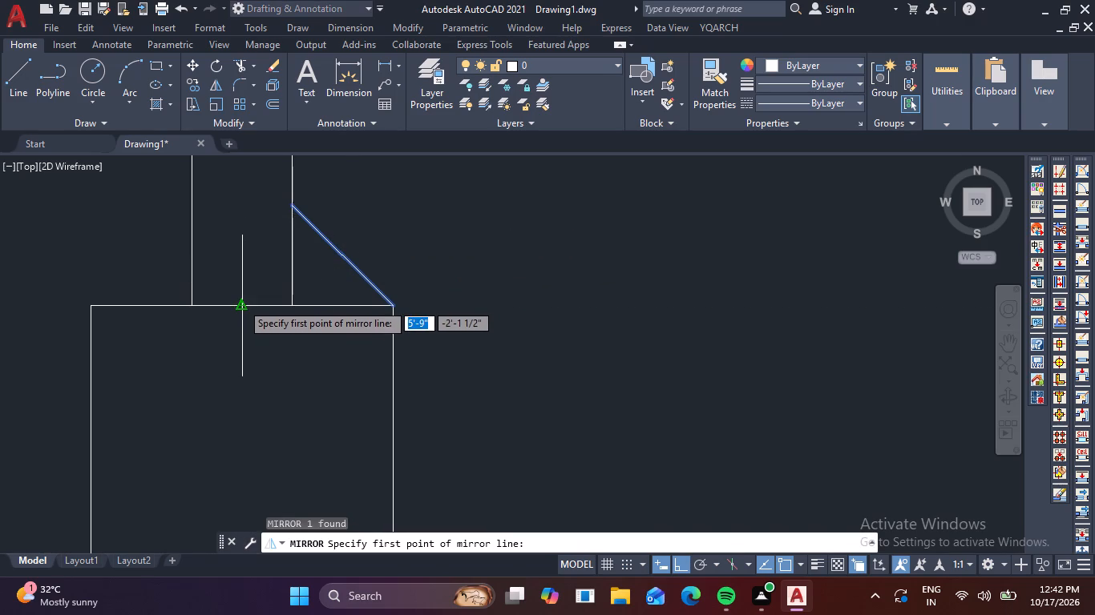
left_click(241, 304)
left_click(250, 224)
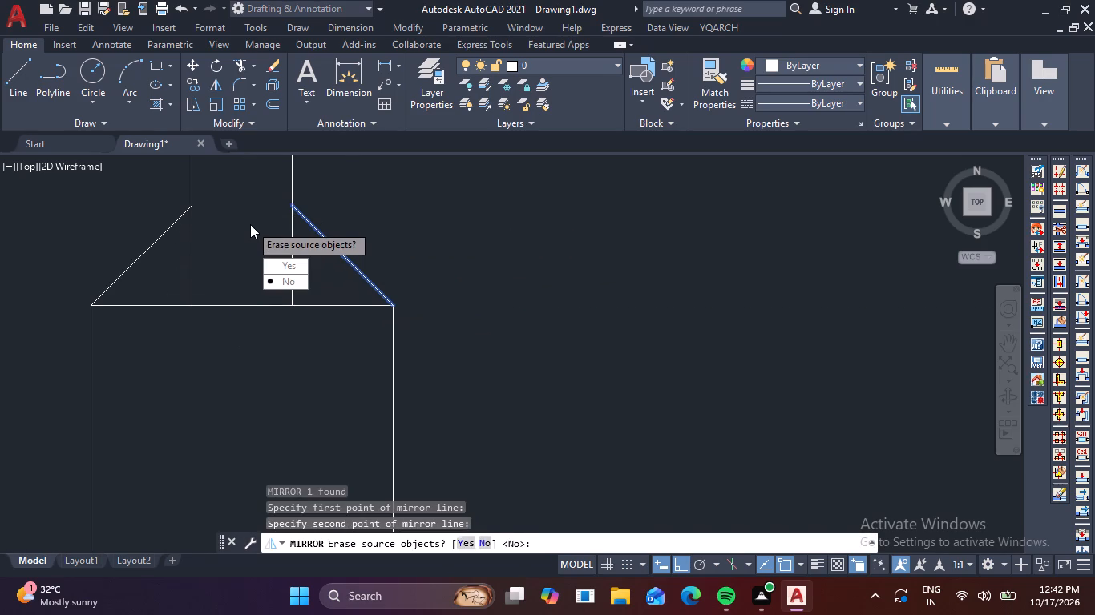
key("space")
Examine the section's thin panel from its top end to the bevelled bottom joint, comparing it with the elevation.
scroll(253, 236, "down", 4)
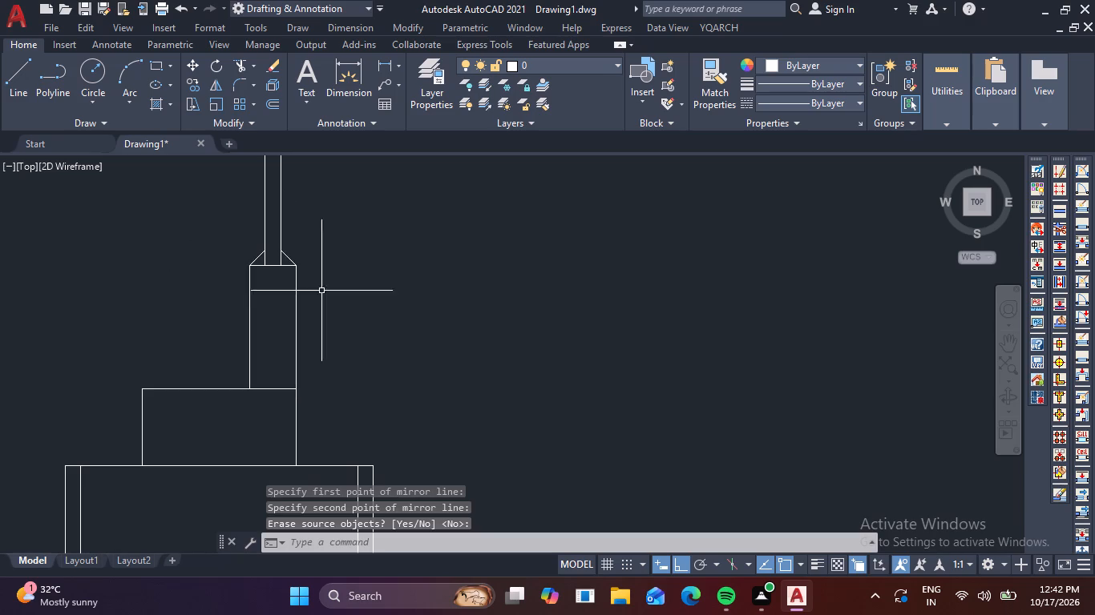
scroll(337, 299, "down", 4)
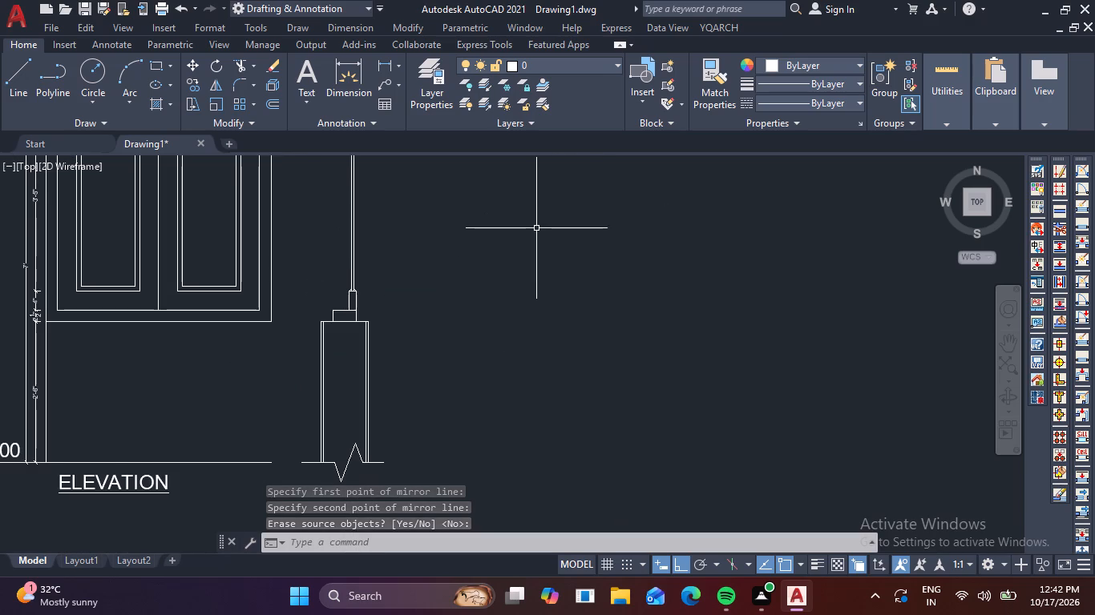
middle_click_drag(536, 228, 473, 505)
scroll(264, 369, "up", 4)
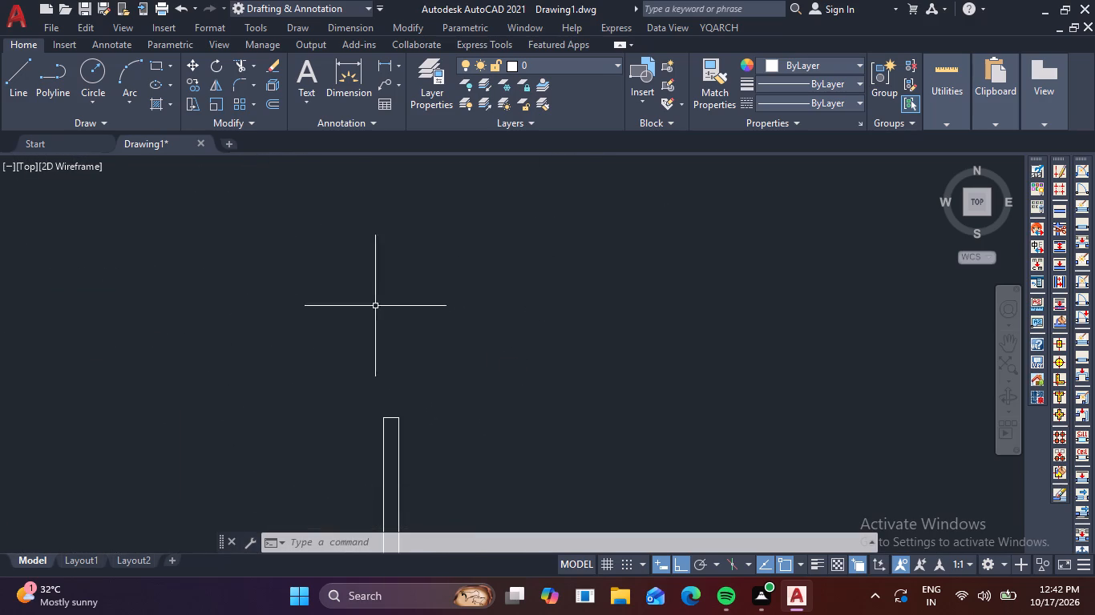
scroll(480, 399, "down", 2)
middle_click_drag(514, 478, 486, 362)
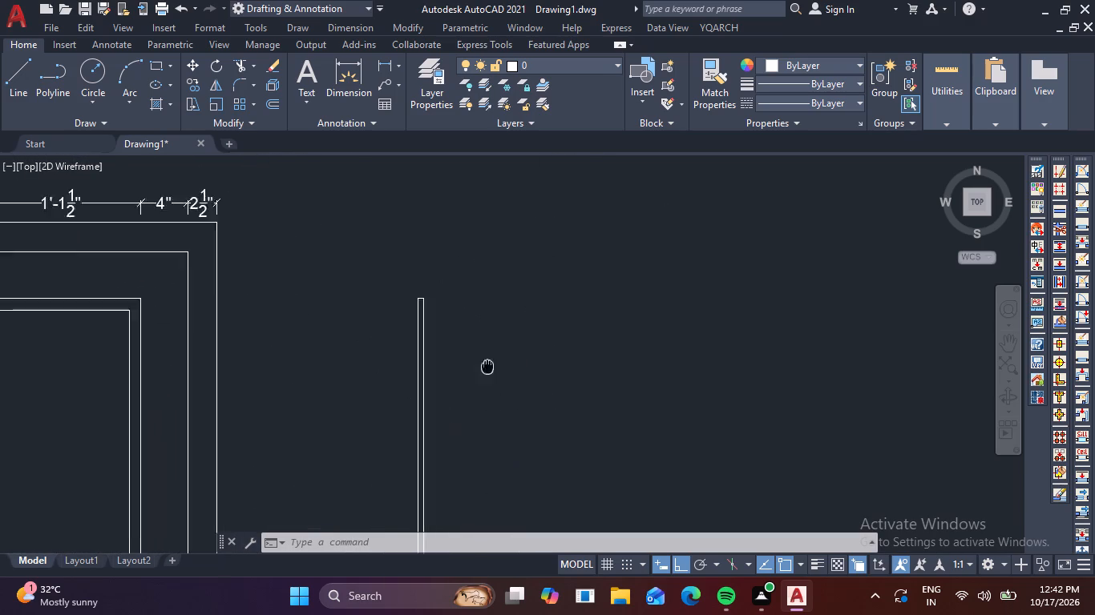
middle_click_drag(486, 362, 483, 302)
scroll(502, 350, "down", 1)
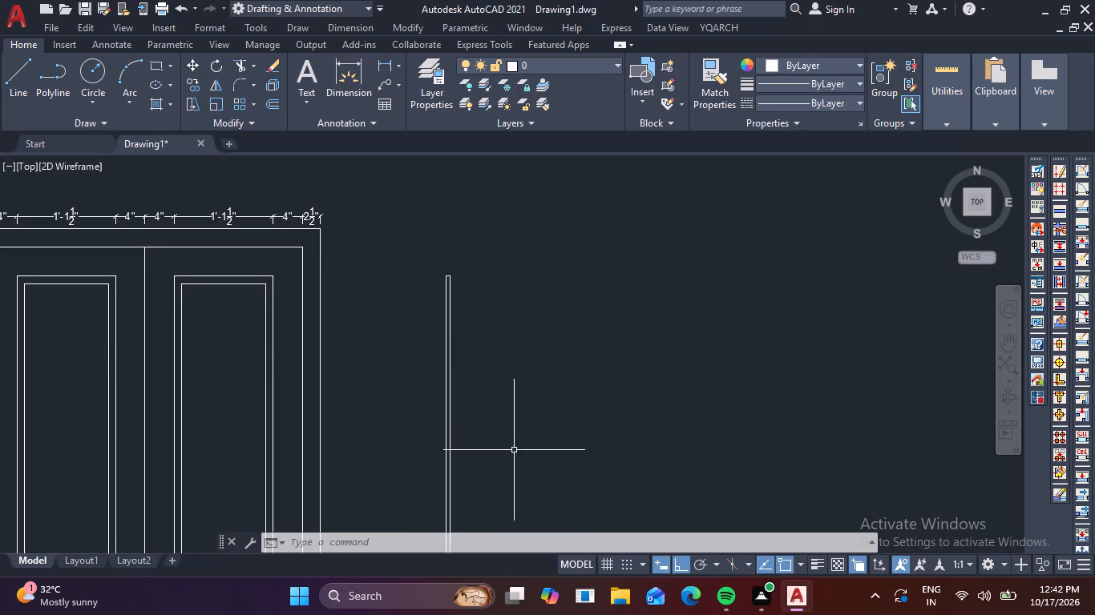
middle_click_drag(511, 449, 473, 320)
scroll(398, 429, "up", 3)
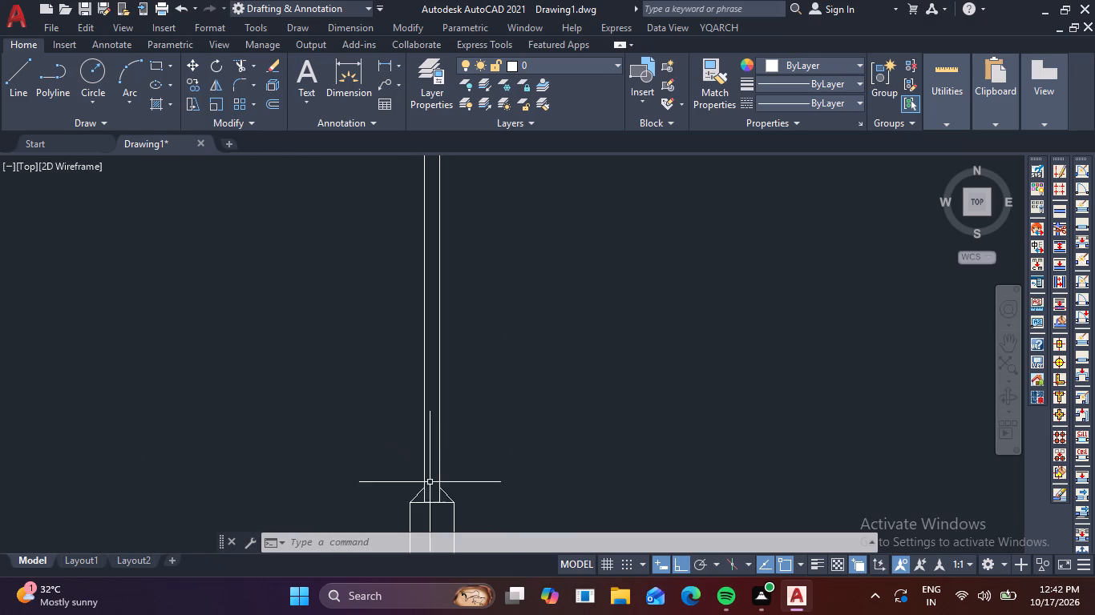
Mirror the section's lower wall lines, frame, shutter and both bevels about a horizontal axis through the thin panel's midpoint, keeping the originals.
middle_click_drag(430, 482, 398, 370)
left_click_drag(455, 450, 422, 442)
left_click(330, 432)
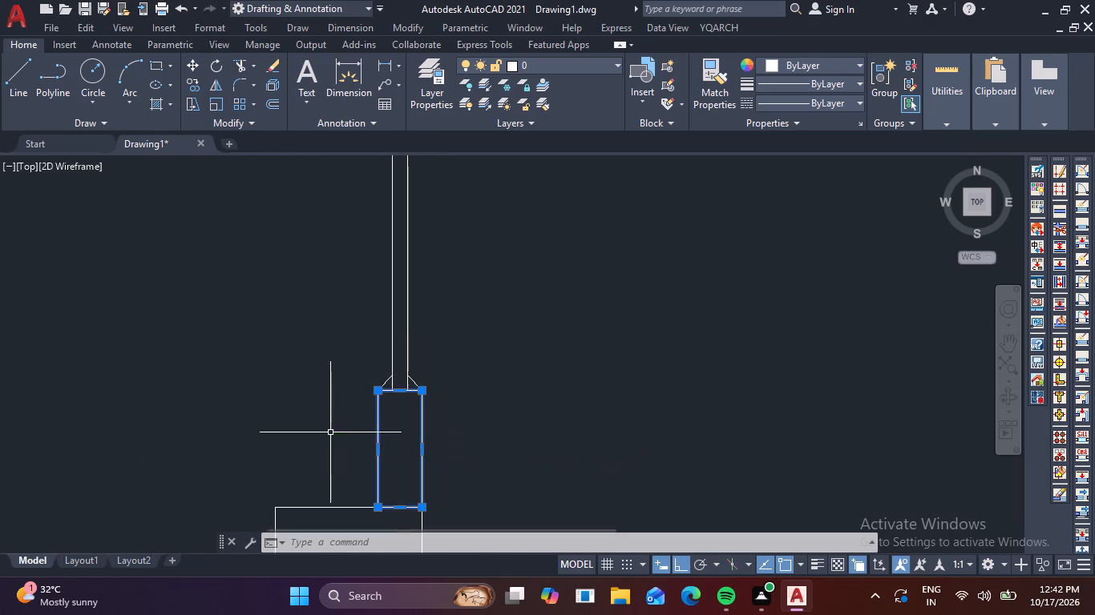
scroll(379, 377, "up", 2)
left_click(386, 394)
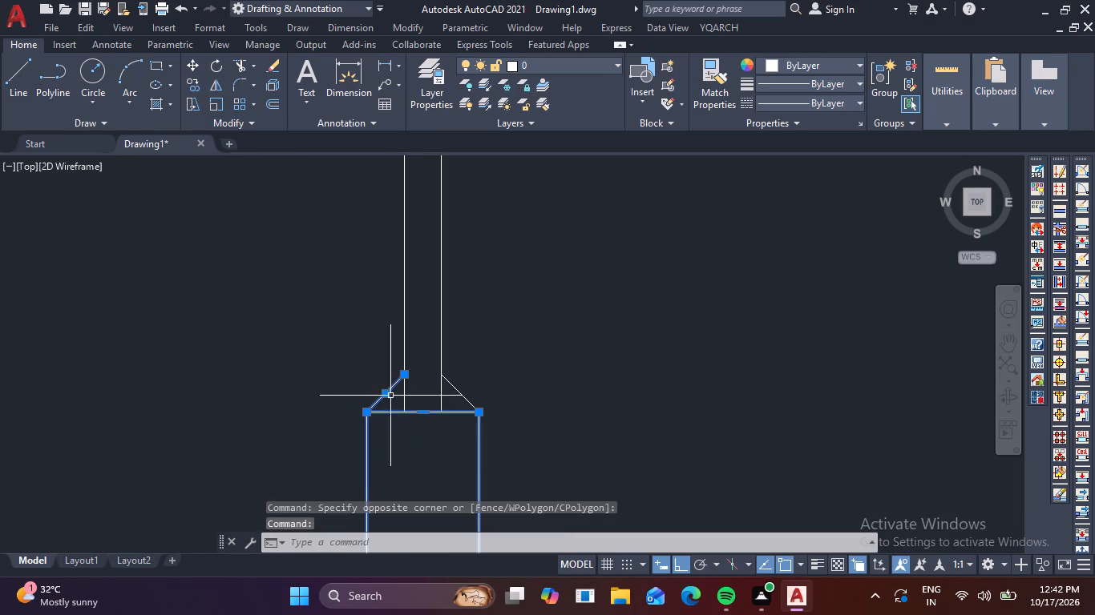
left_click(460, 395)
scroll(475, 402, "down", 3)
middle_click_drag(530, 444, 500, 322)
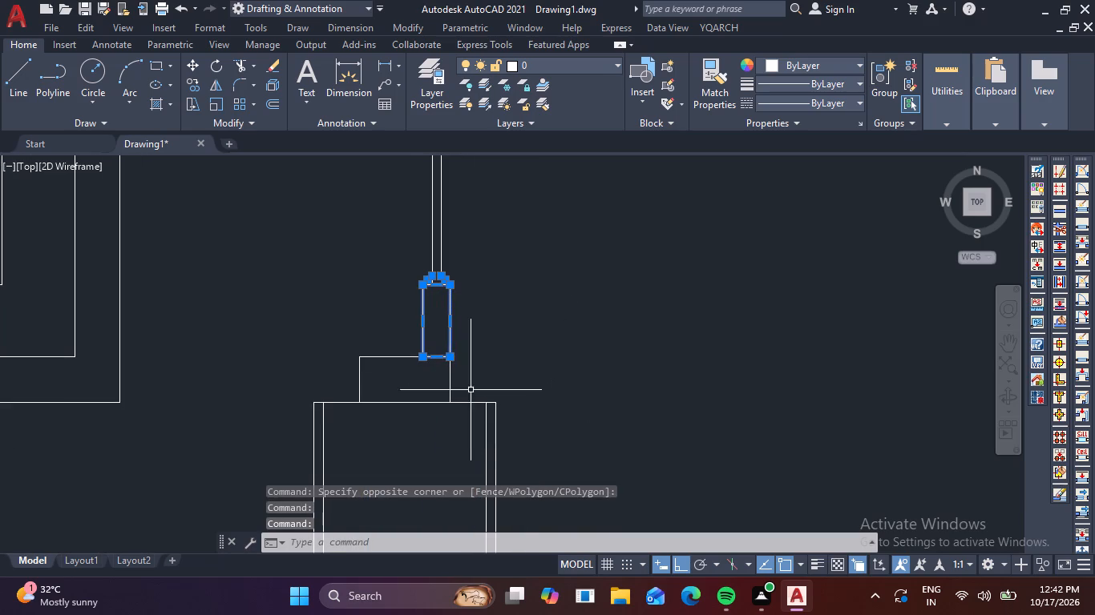
left_click(447, 384)
left_click(364, 344)
scroll(470, 322, "down", 3)
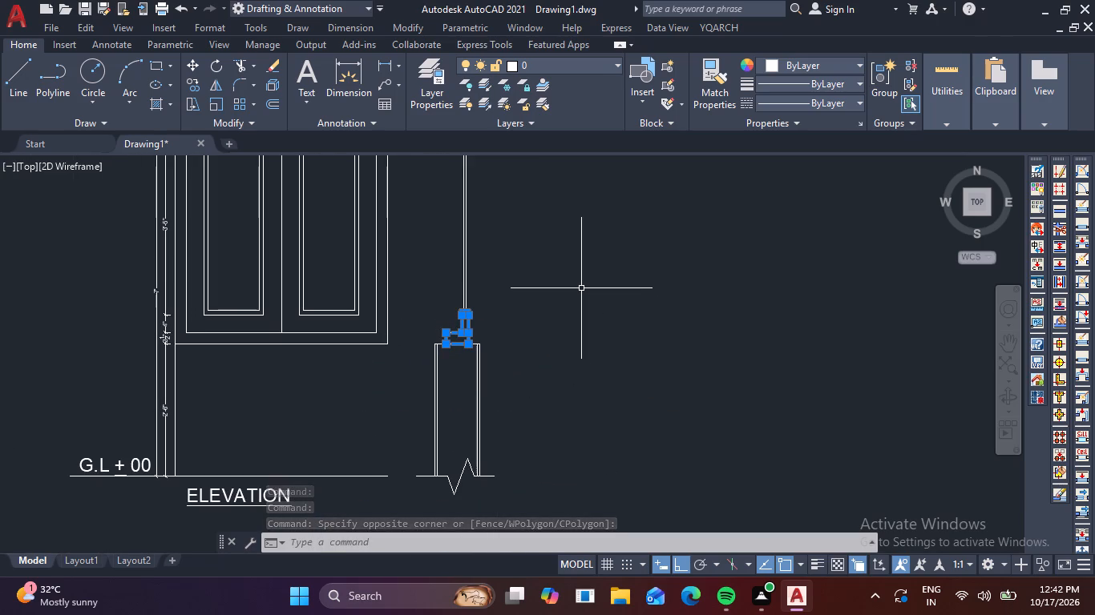
scroll(581, 288, "down", 2)
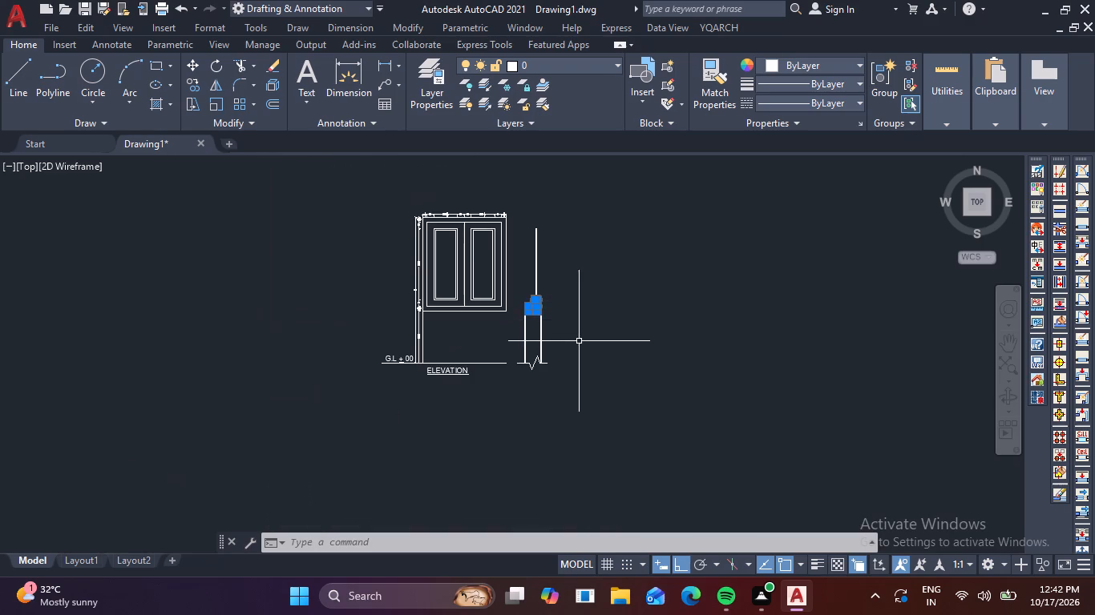
scroll(572, 335, "up", 2)
left_click(538, 352)
left_click(415, 329)
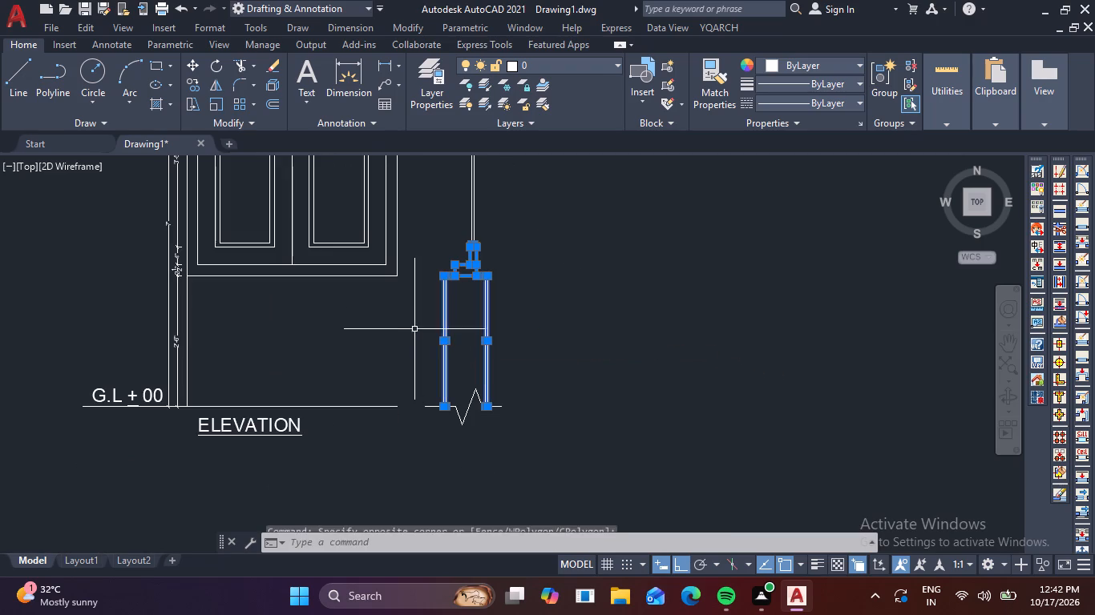
scroll(470, 283, "up", 4)
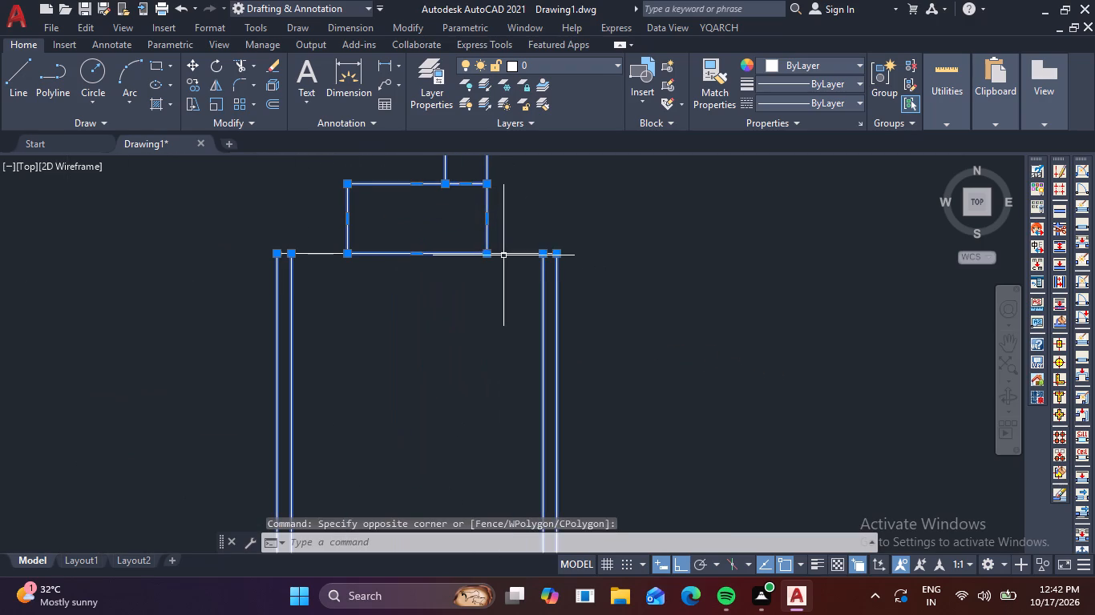
left_click(516, 252)
scroll(472, 309, "down", 4)
middle_click_drag(553, 281, 525, 358)
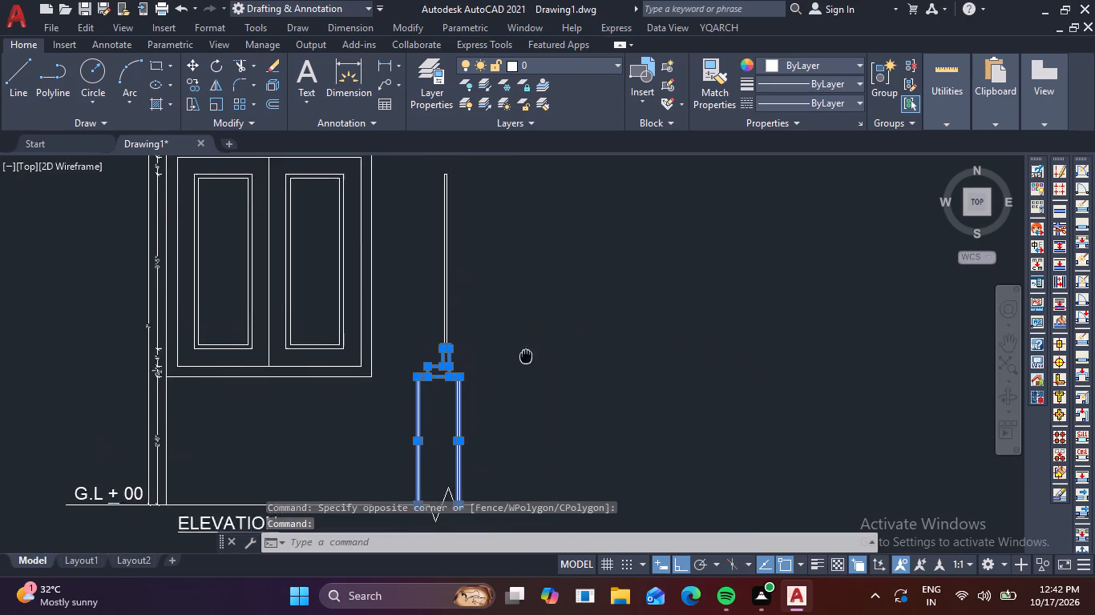
middle_click_drag(525, 358, 521, 384)
scroll(521, 384, "up", 1)
type("MI")
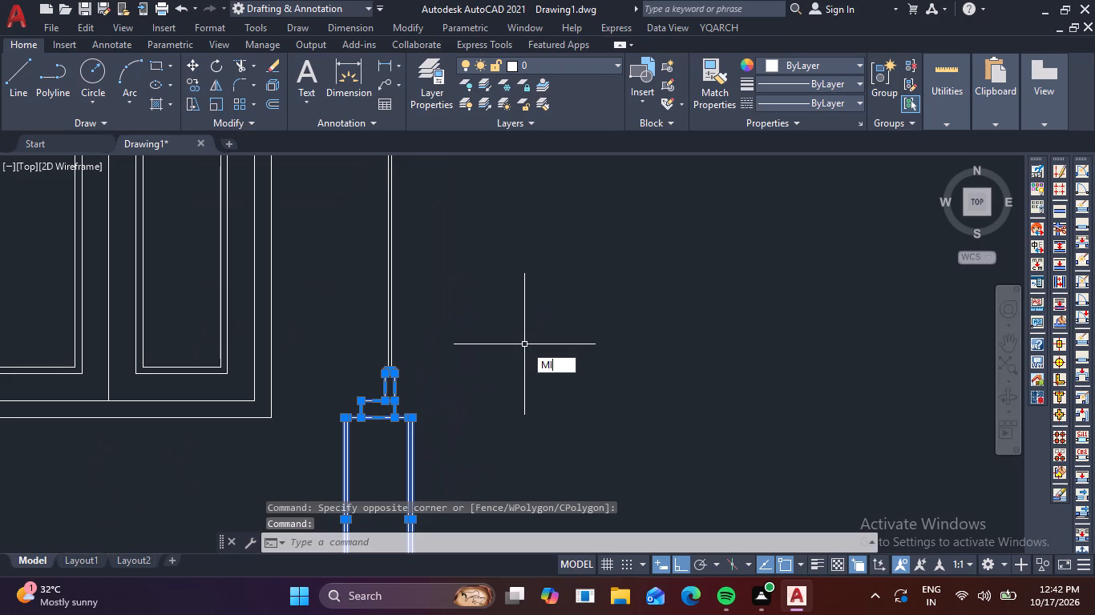
key("space")
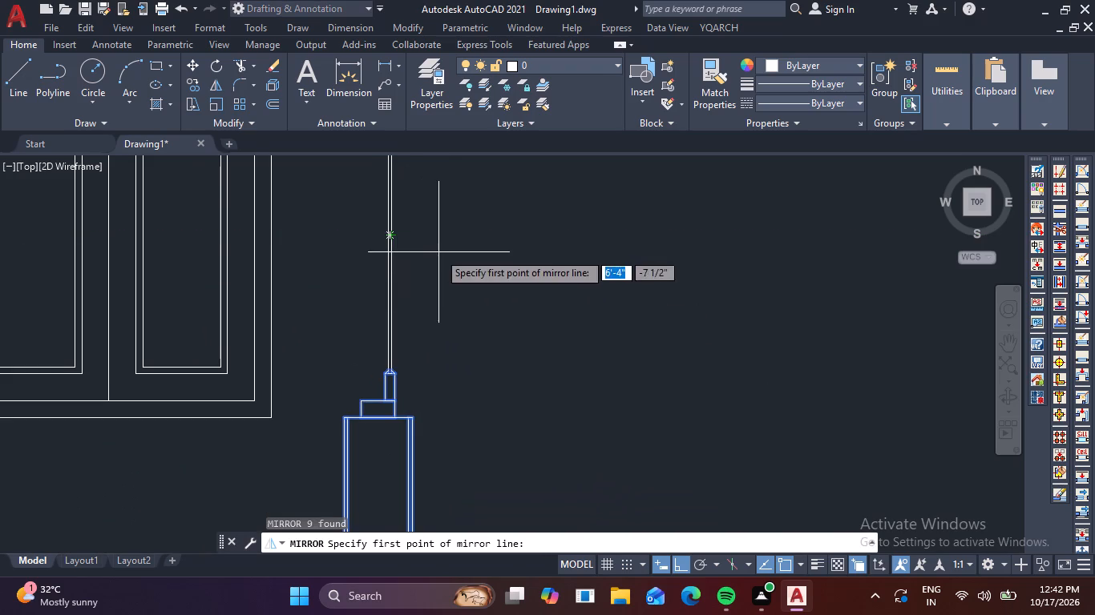
middle_click_drag(438, 261, 418, 337)
scroll(364, 315, "up", 2)
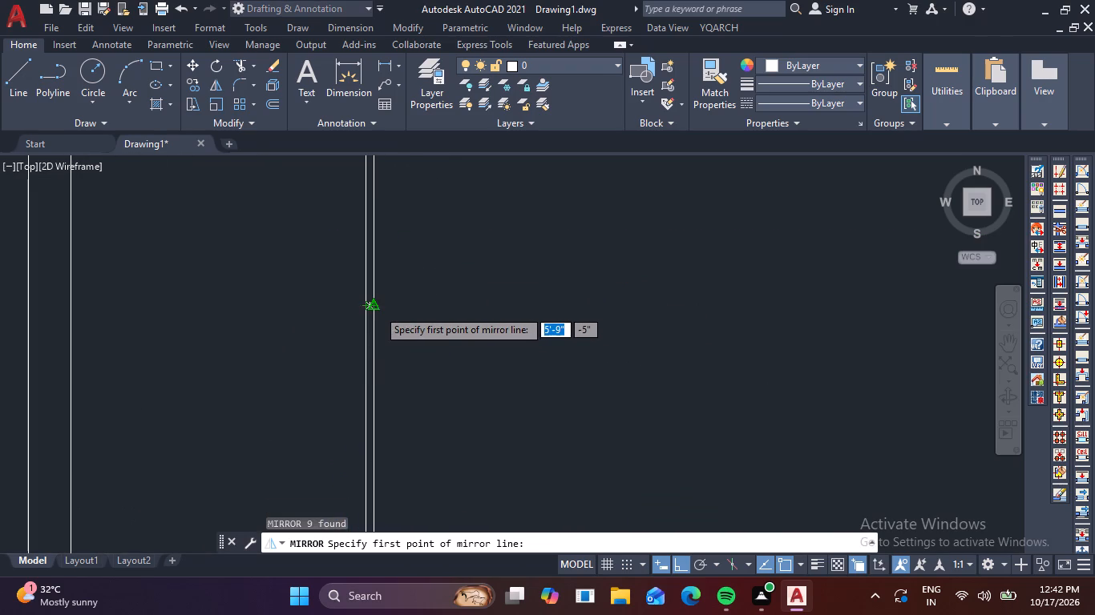
left_click(378, 309)
left_click(225, 302)
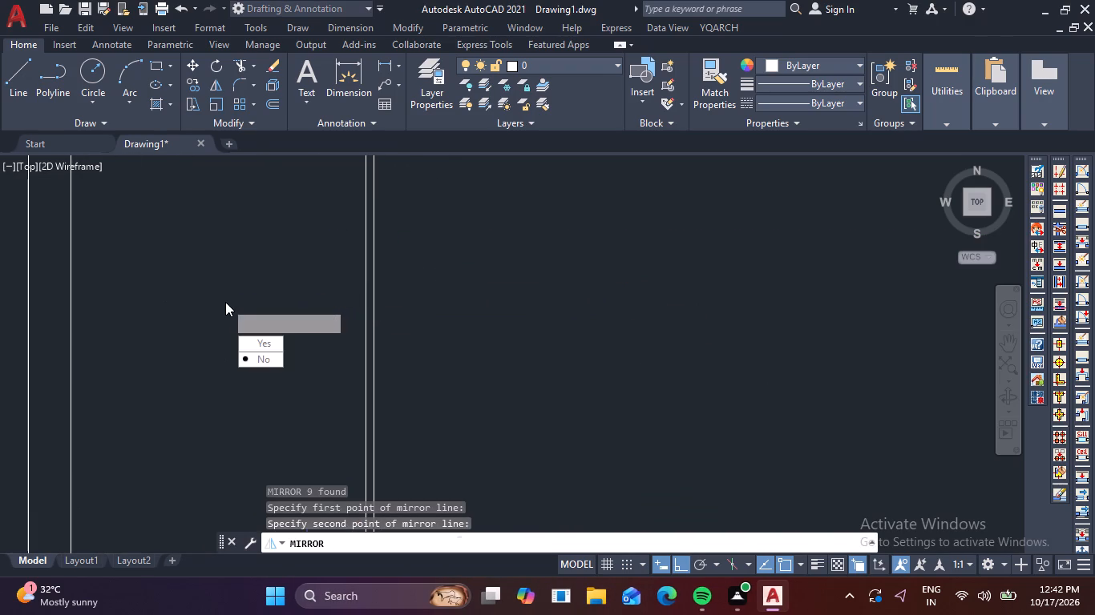
scroll(225, 302, "down", 2)
key("space")
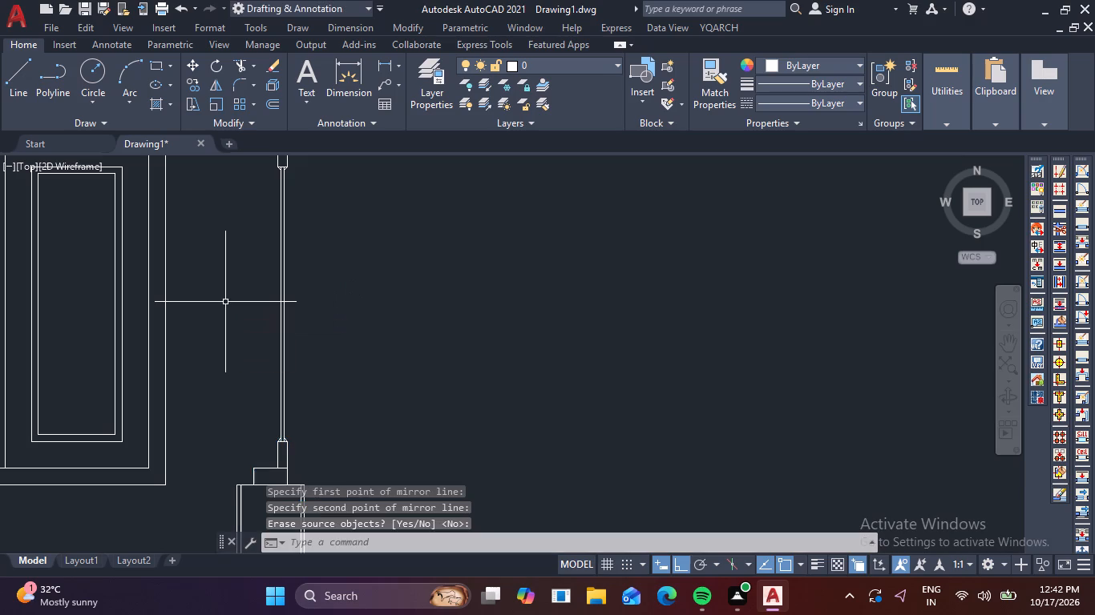
scroll(462, 243, "down", 1)
middle_click_drag(462, 240, 416, 363)
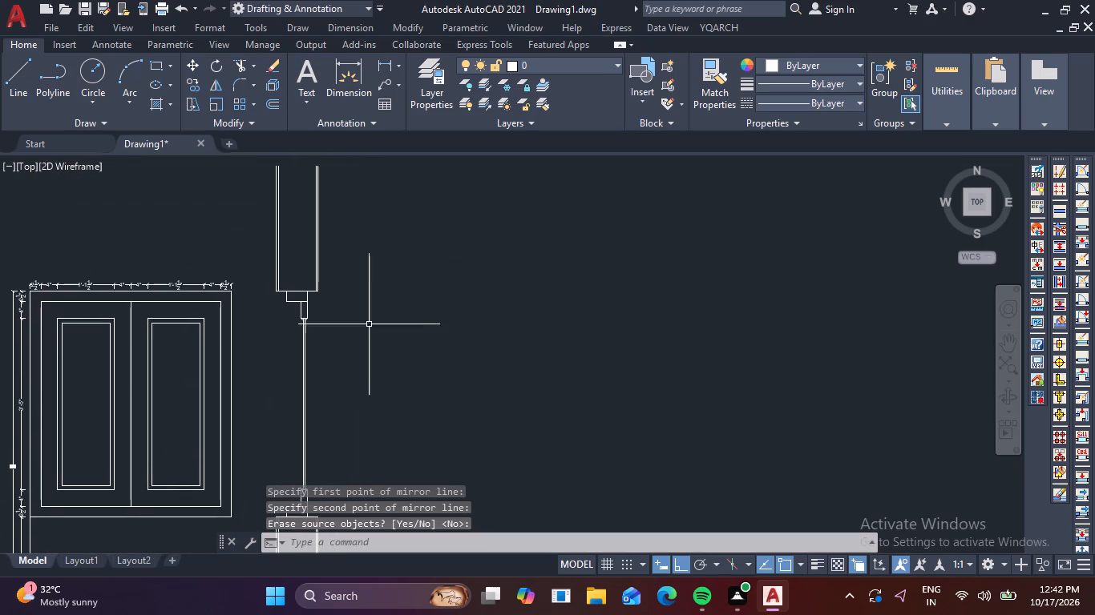
scroll(322, 281, "up", 2)
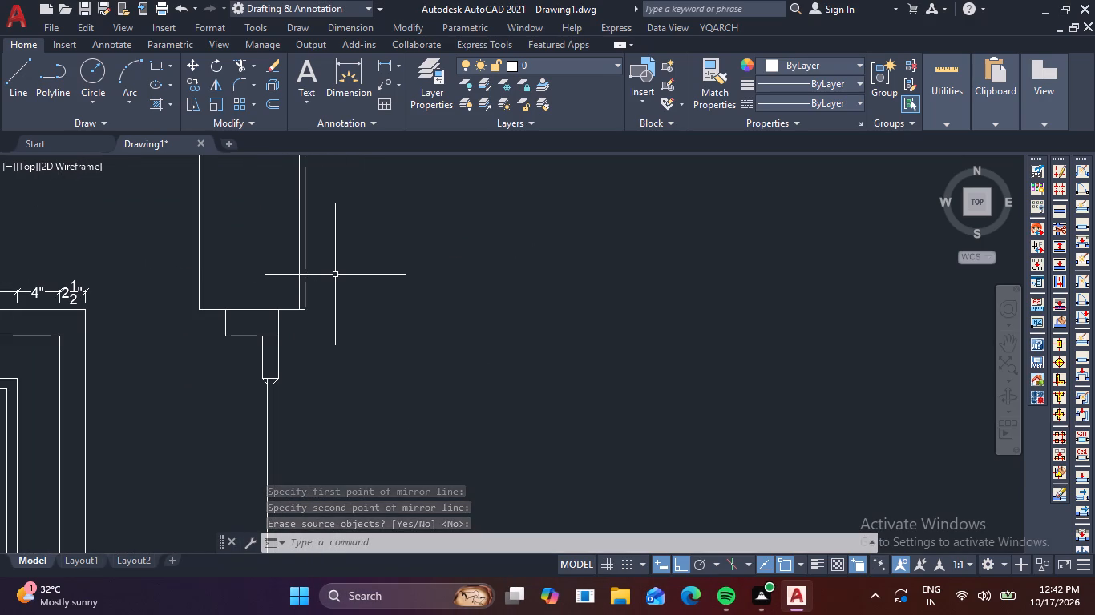
middle_click_drag(400, 307, 386, 436)
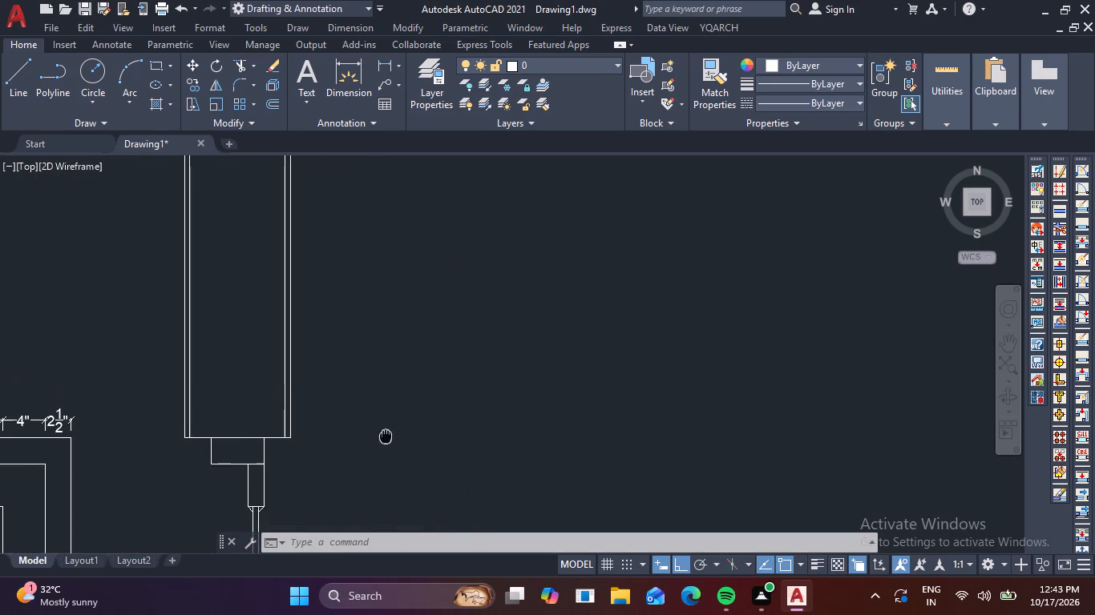
middle_click_drag(386, 436, 389, 444)
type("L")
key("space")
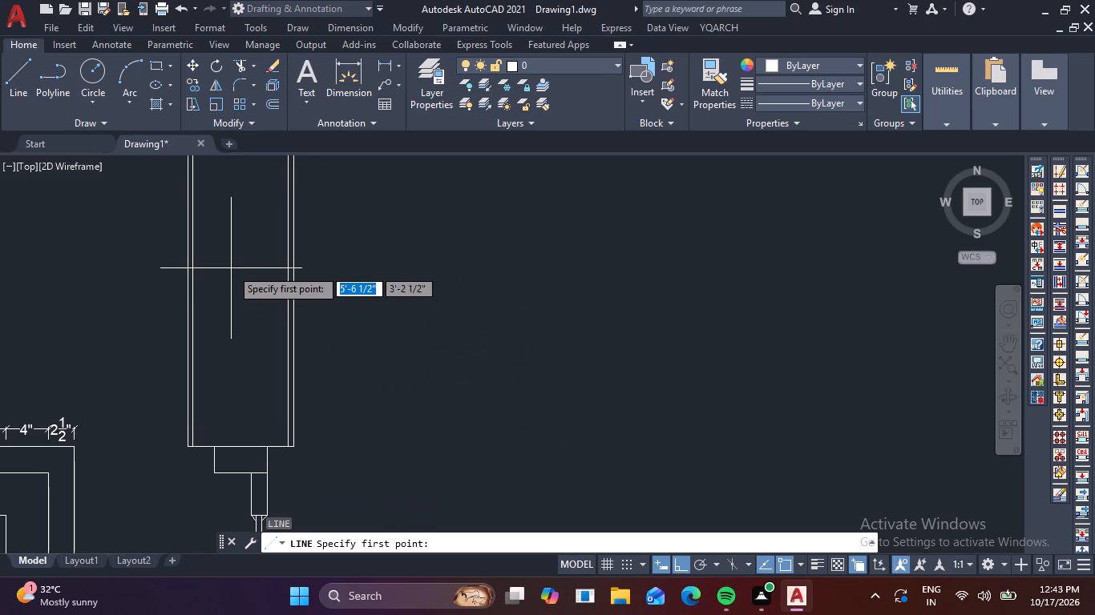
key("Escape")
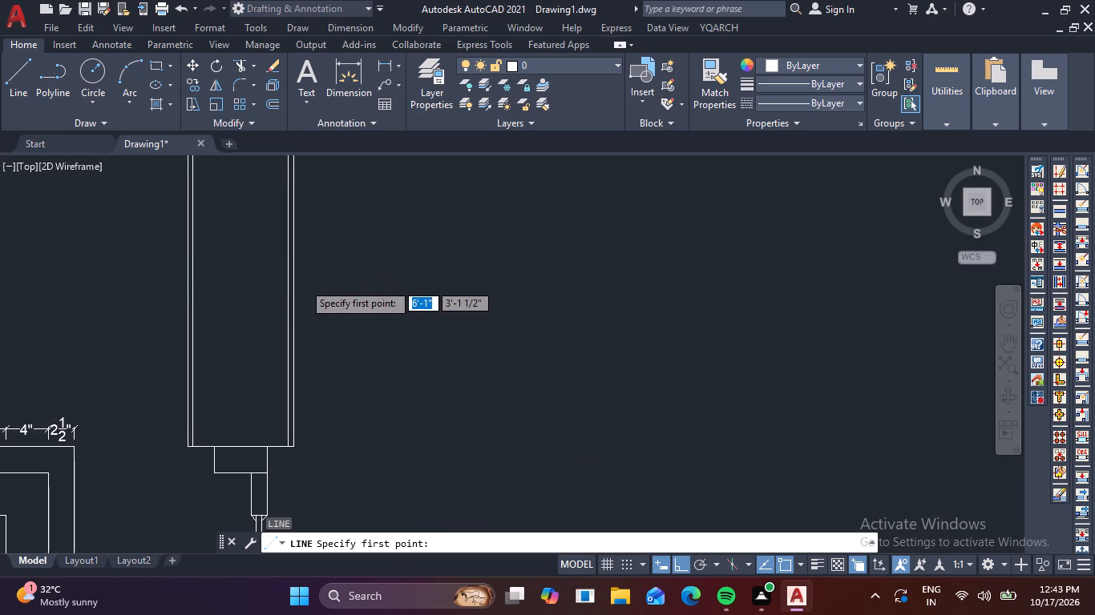
Draw a horizontal break line about 1'-0 1/2" long across the section's upper wall, with the break symbol at its midpoint.
key("b")
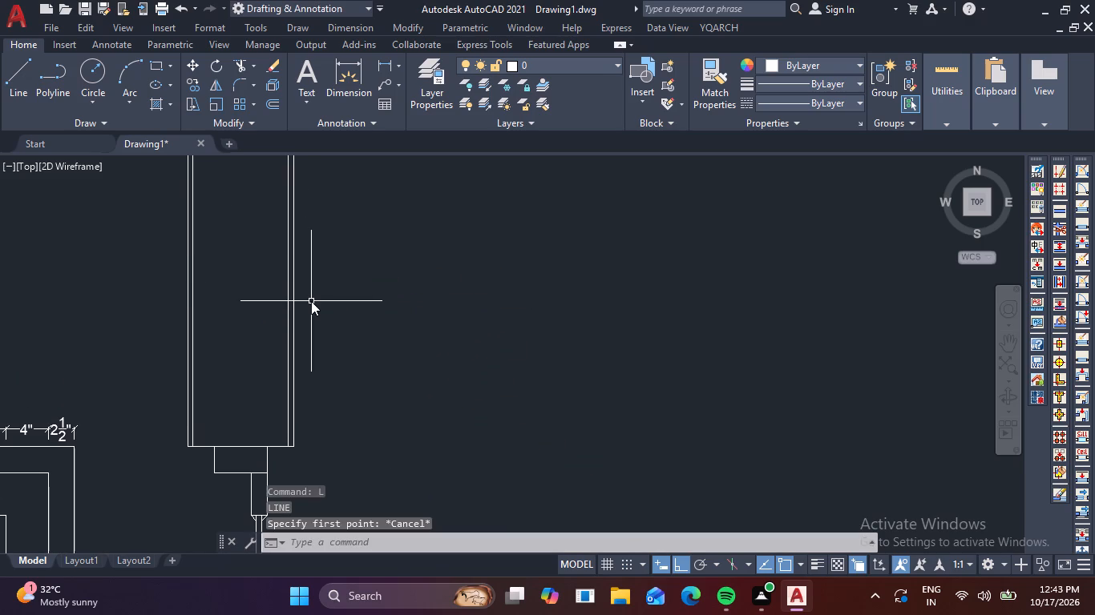
type("RE")
key("a")
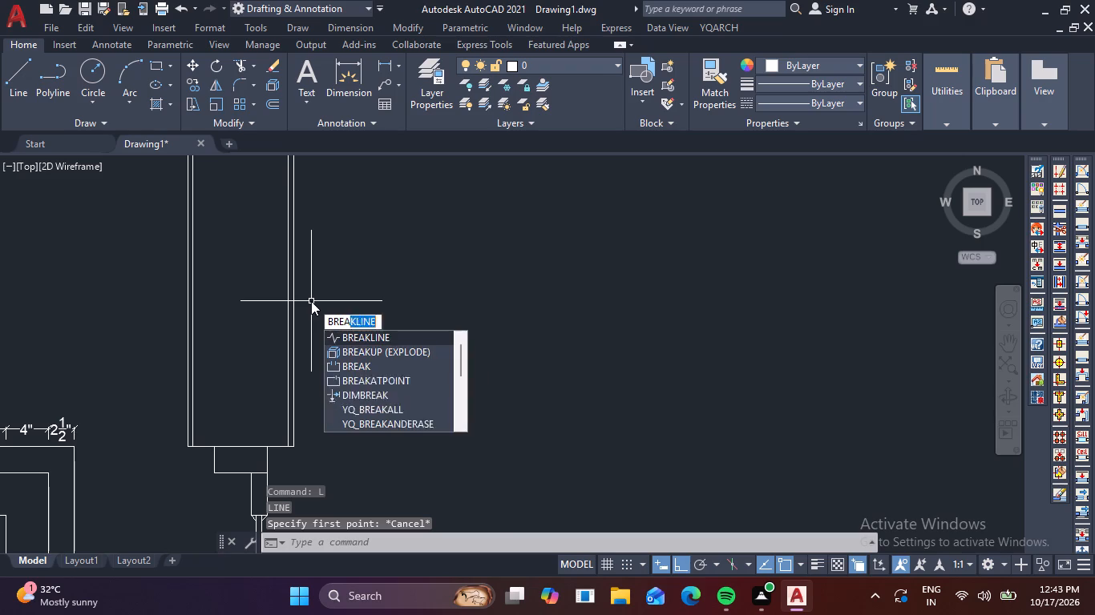
key("space")
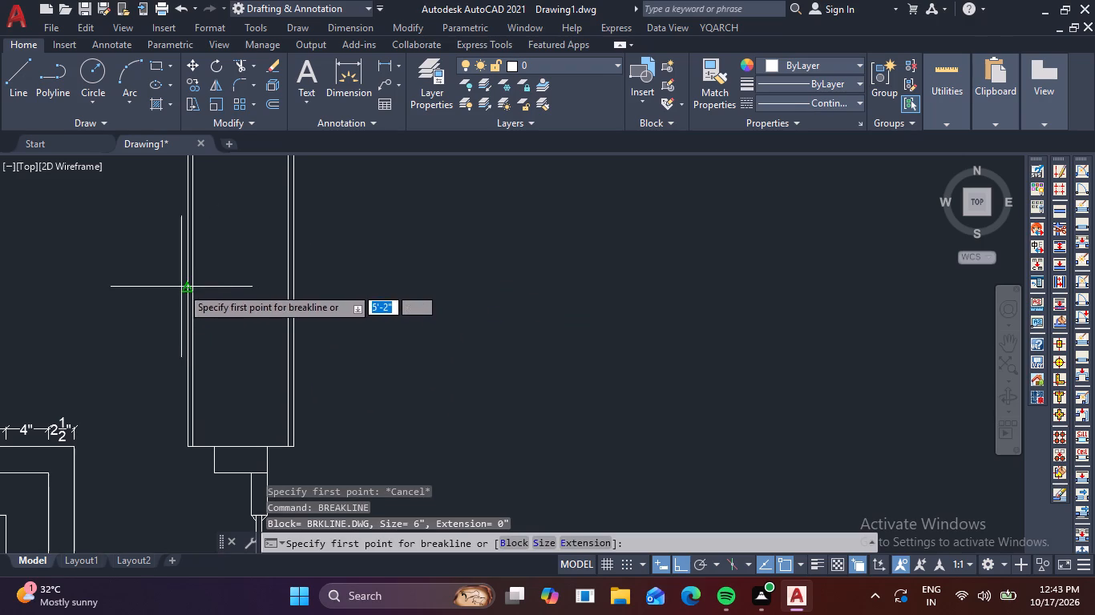
left_click(178, 283)
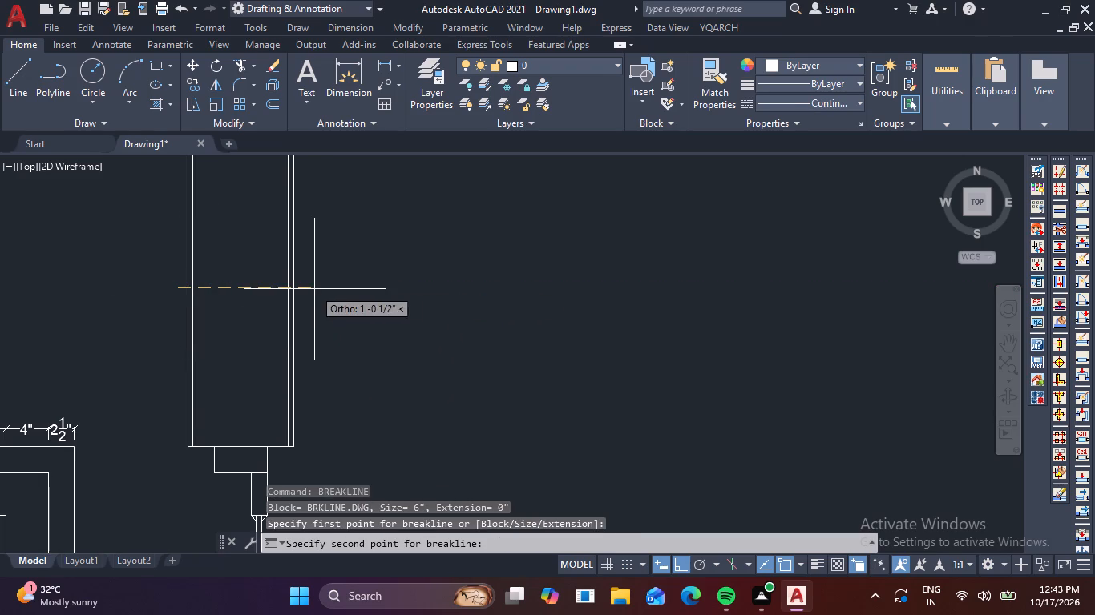
left_click(314, 289)
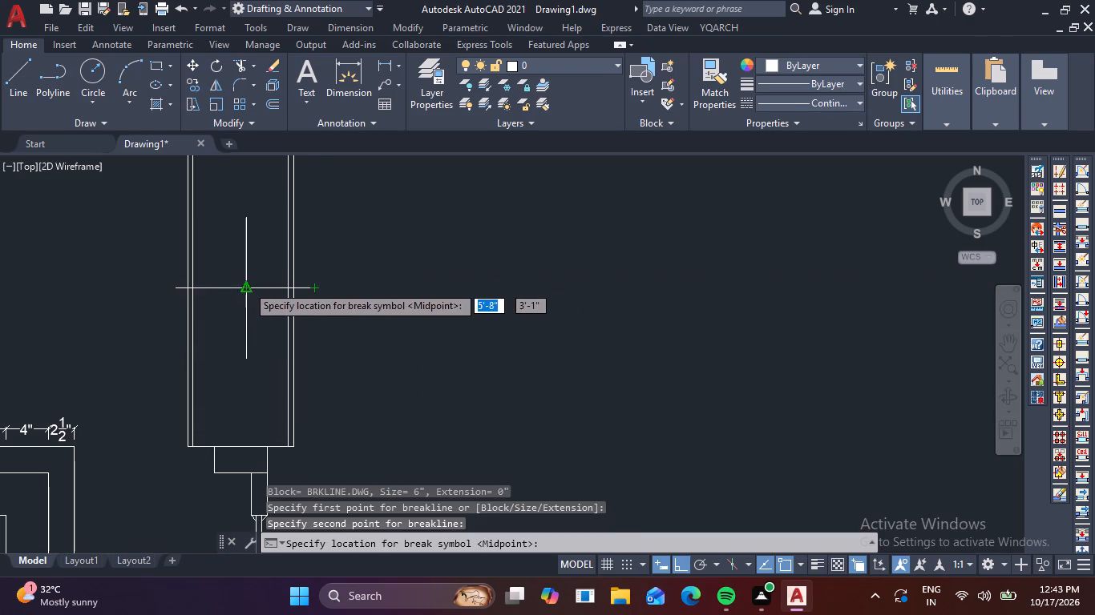
left_click(247, 285)
scroll(313, 338, "down", 2)
middle_click_drag(379, 343, 369, 372)
key("Escape")
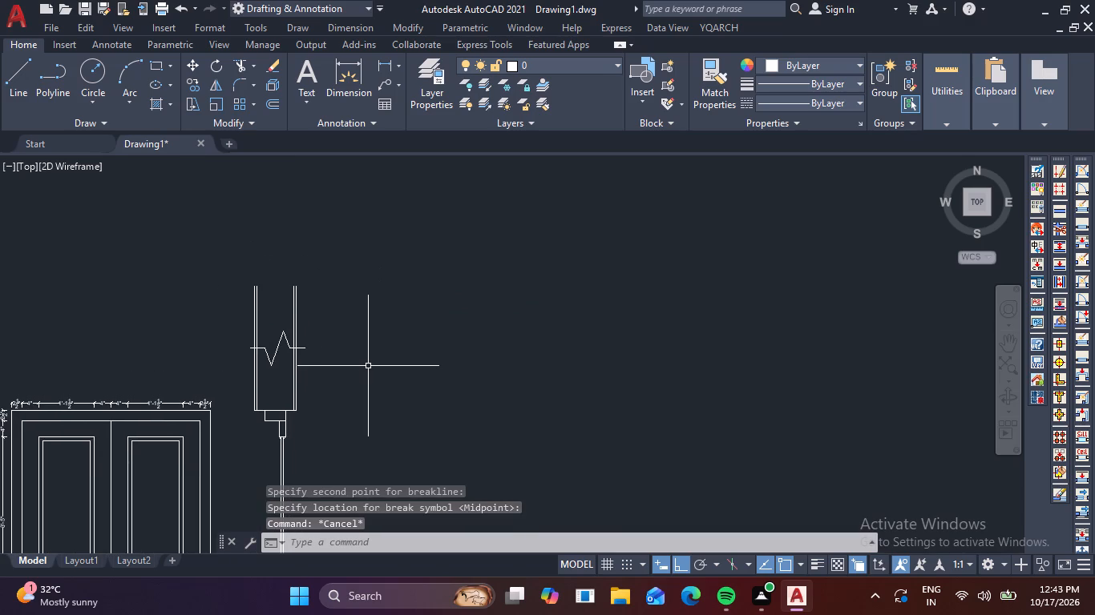
Trim the upper wall's vertical lines that extend above the break line.
type("TR")
key("space")
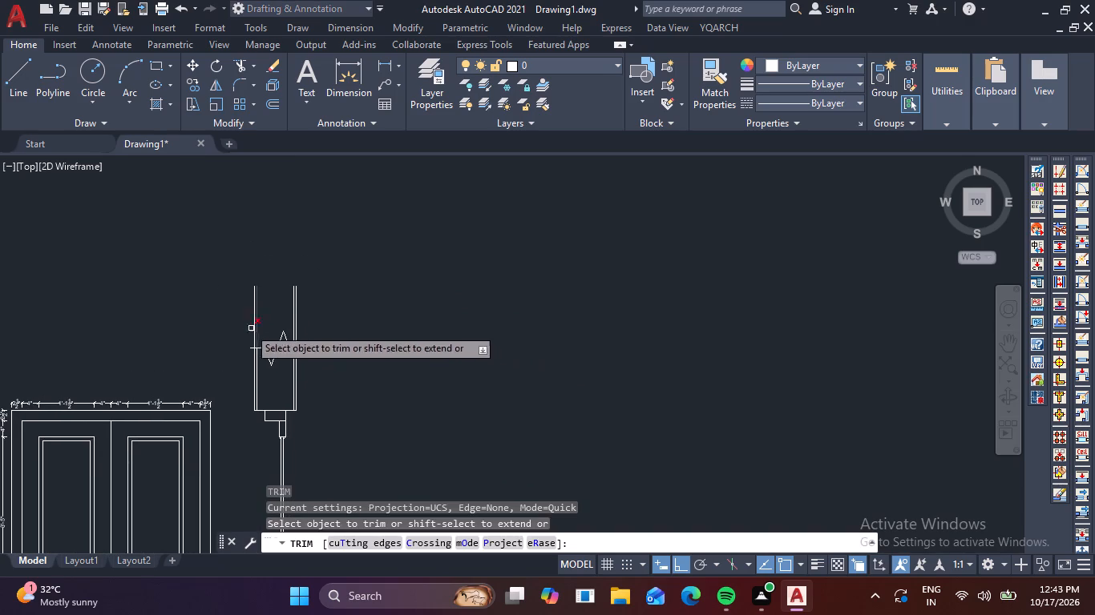
left_click_drag(242, 324, 343, 324)
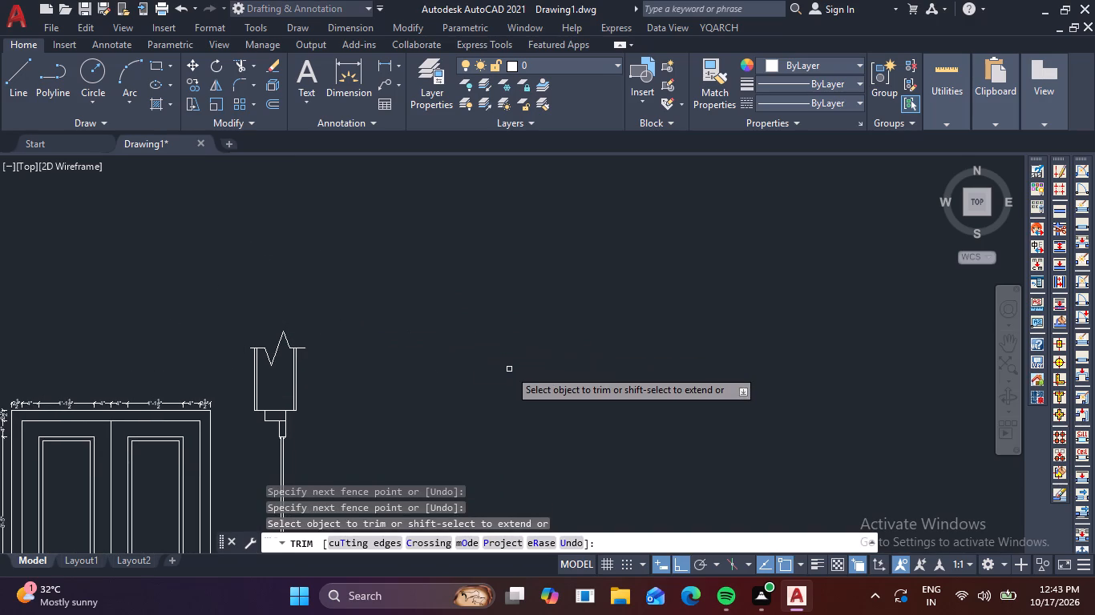
key("Escape")
Hatch the section's lower wall between its inner vertical lines, down to the break line, with the ANSI32 pattern.
scroll(509, 369, "down", 2)
middle_click_drag(500, 400, 513, 203)
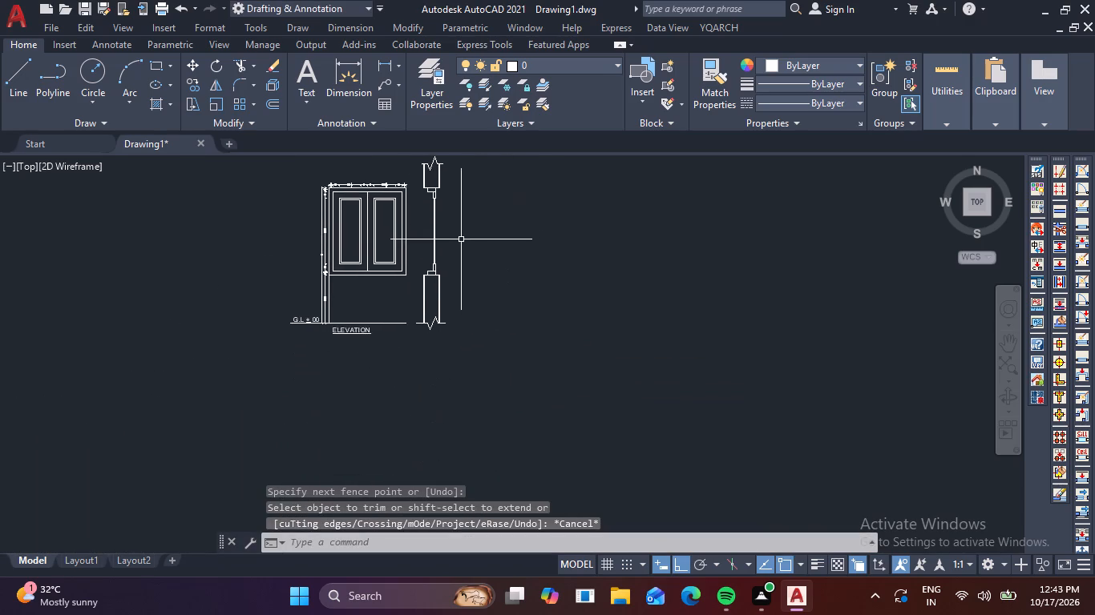
scroll(461, 239, "up", 2)
type("H")
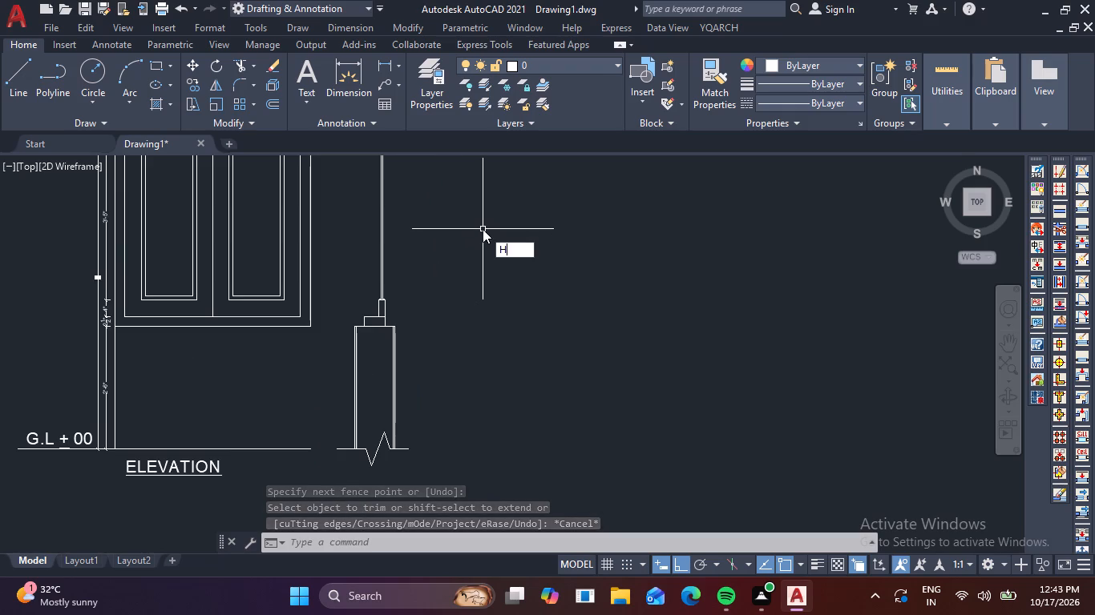
key("space")
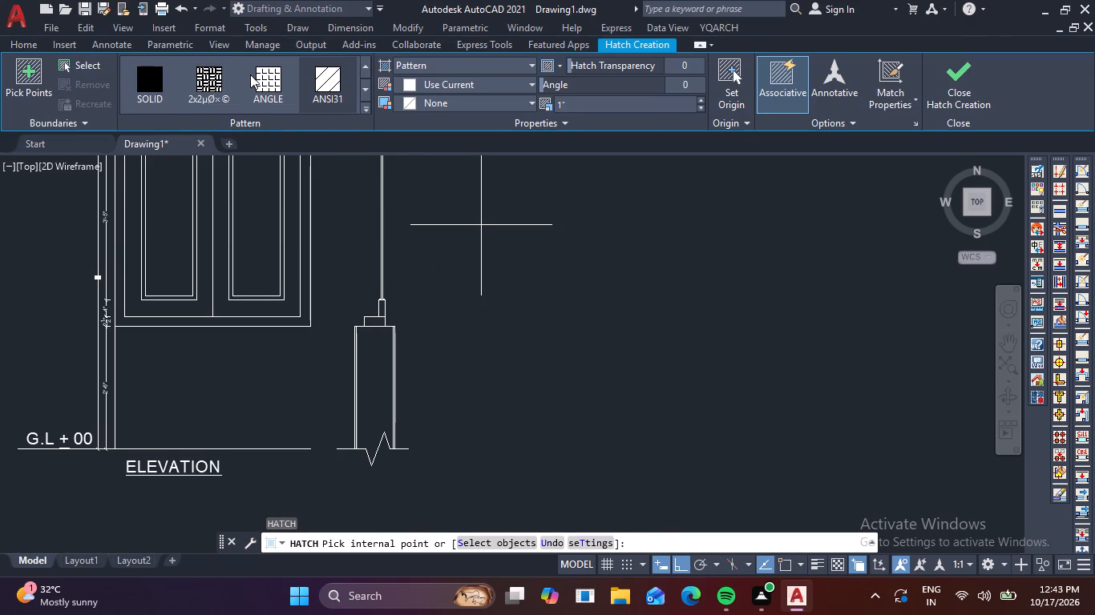
left_click(323, 81)
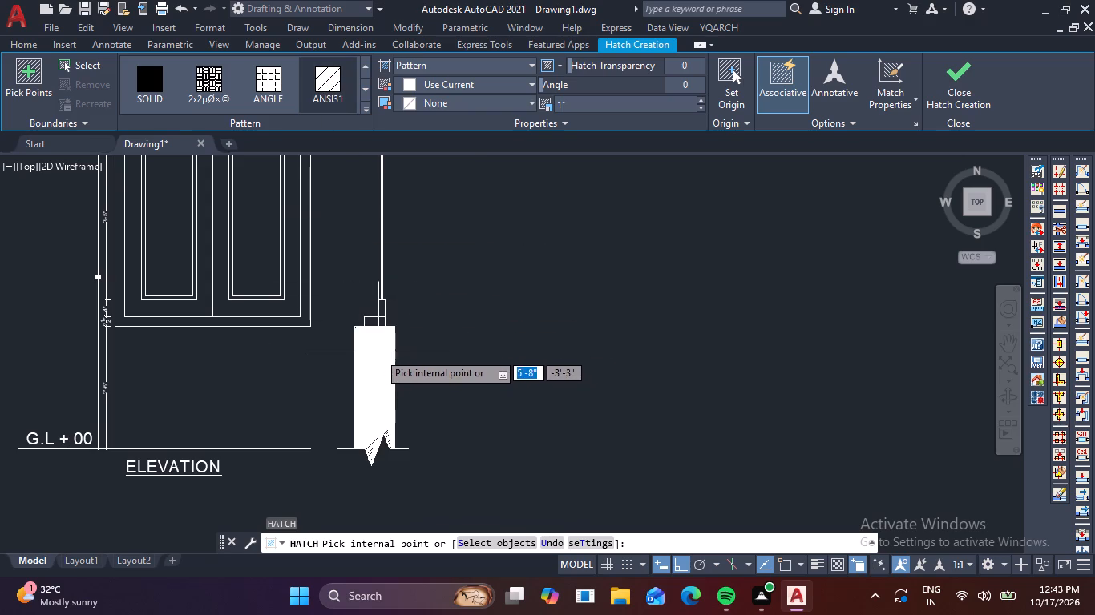
left_click(367, 107)
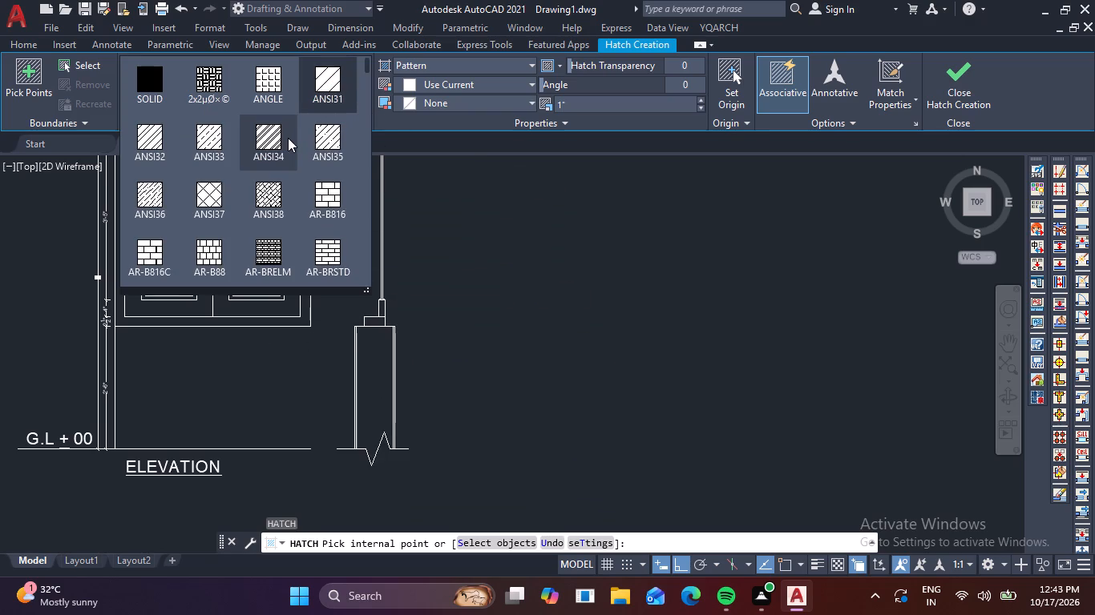
left_click(152, 139)
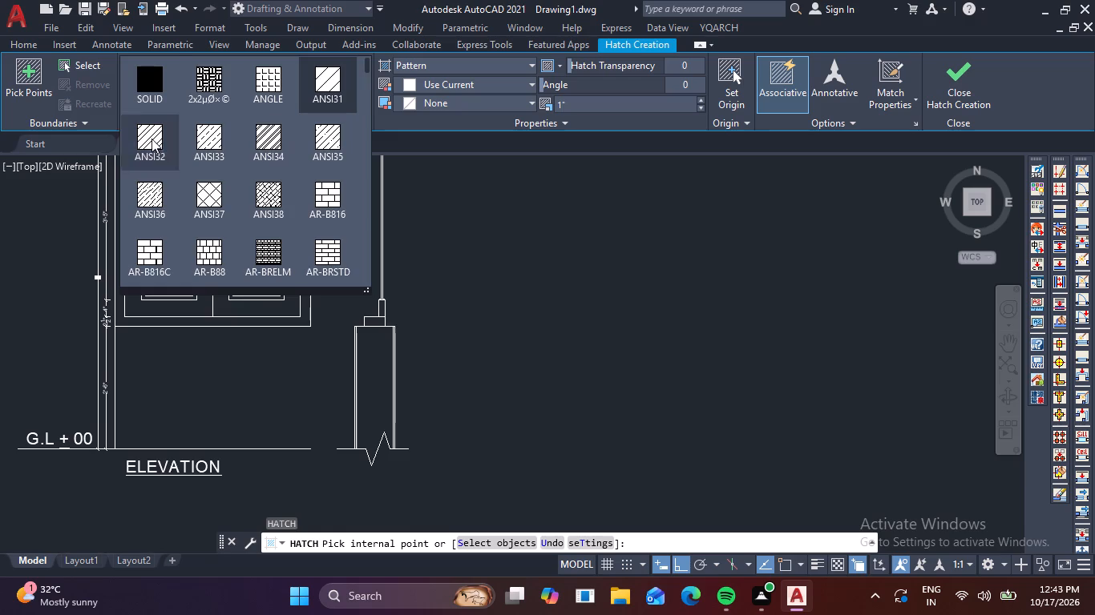
left_click(376, 392)
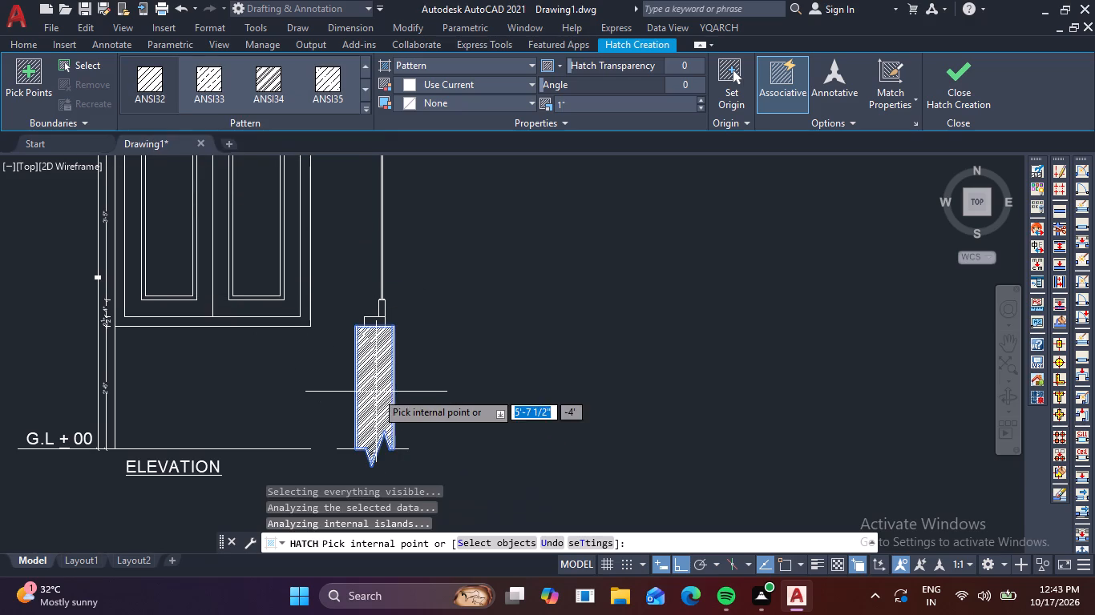
Set the lower wall hatch's pattern scale to 5.1 and finish the hatch.
middle_click_drag(523, 278, 527, 564)
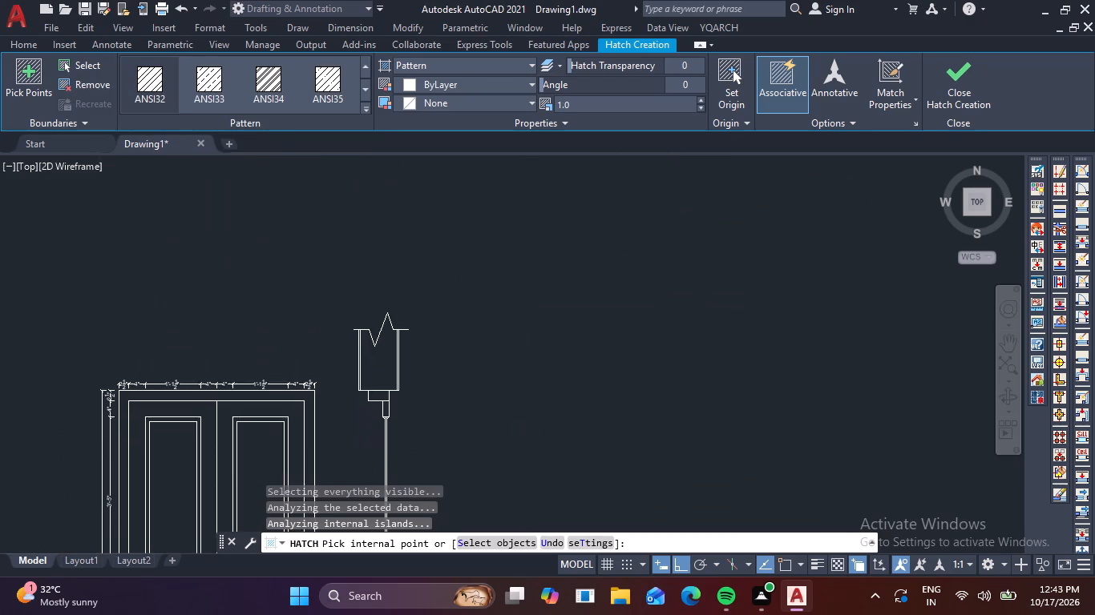
middle_click_drag(527, 564, 528, 565)
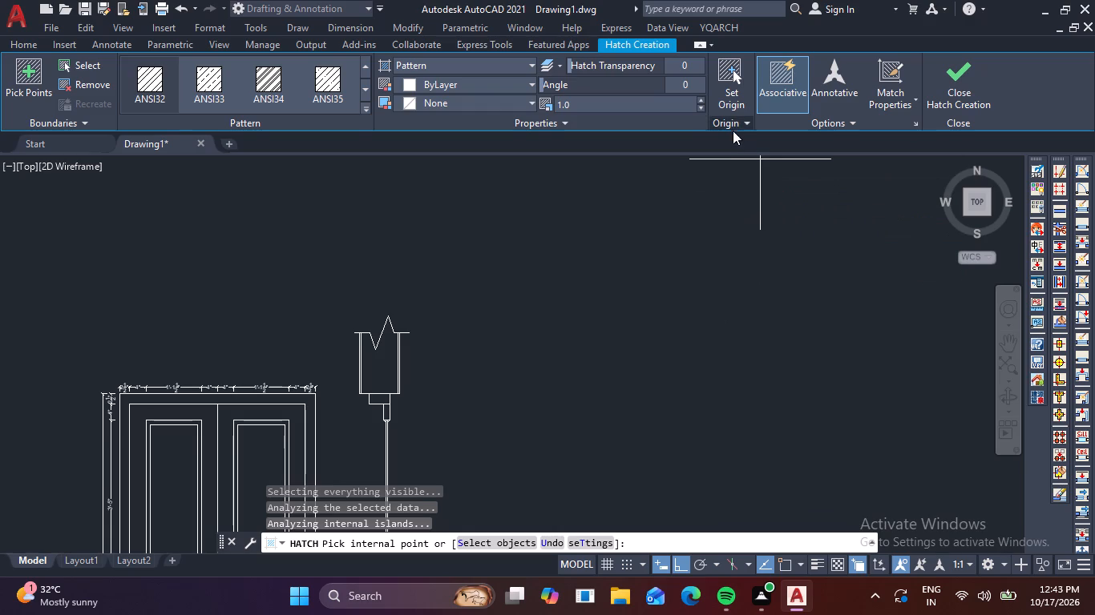
left_click(701, 98)
scroll(701, 98, "down", 3)
scroll(669, 194, "down", 2)
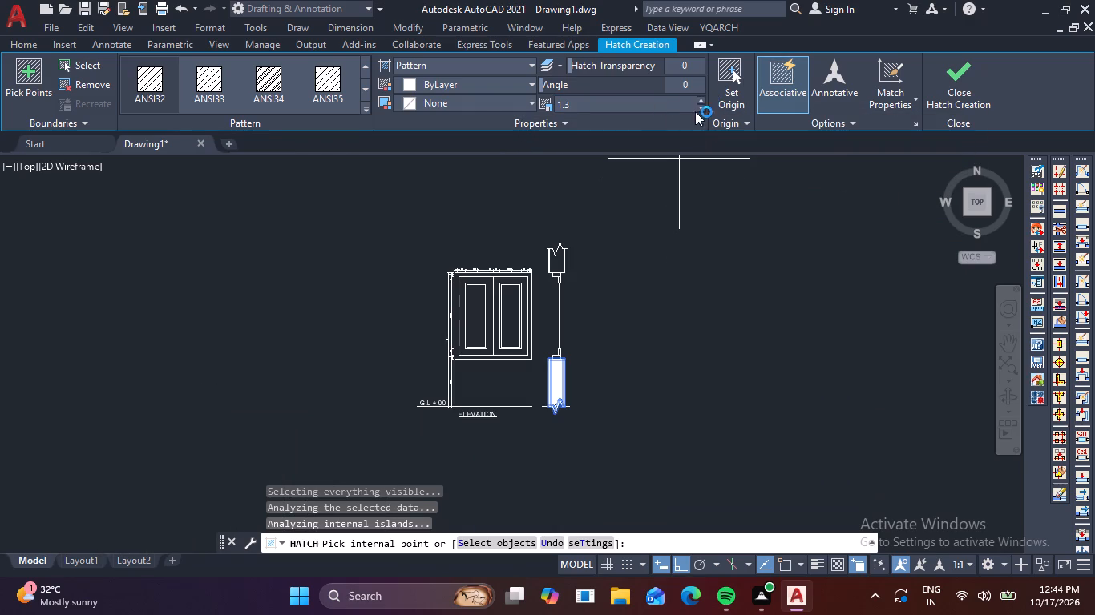
left_click(699, 101)
left_click(699, 101)
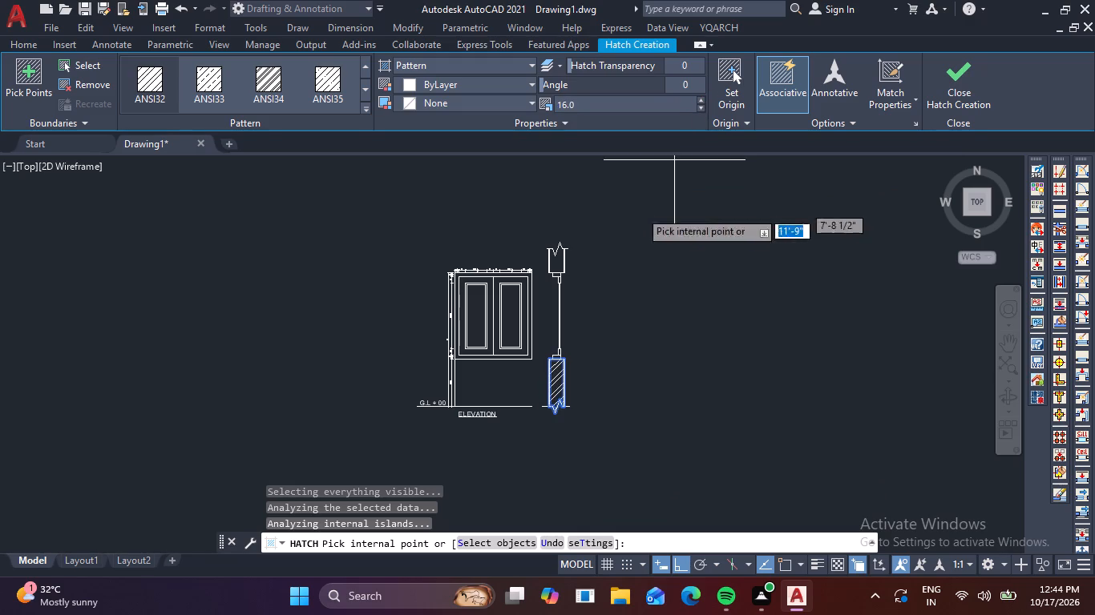
triple_click(702, 107)
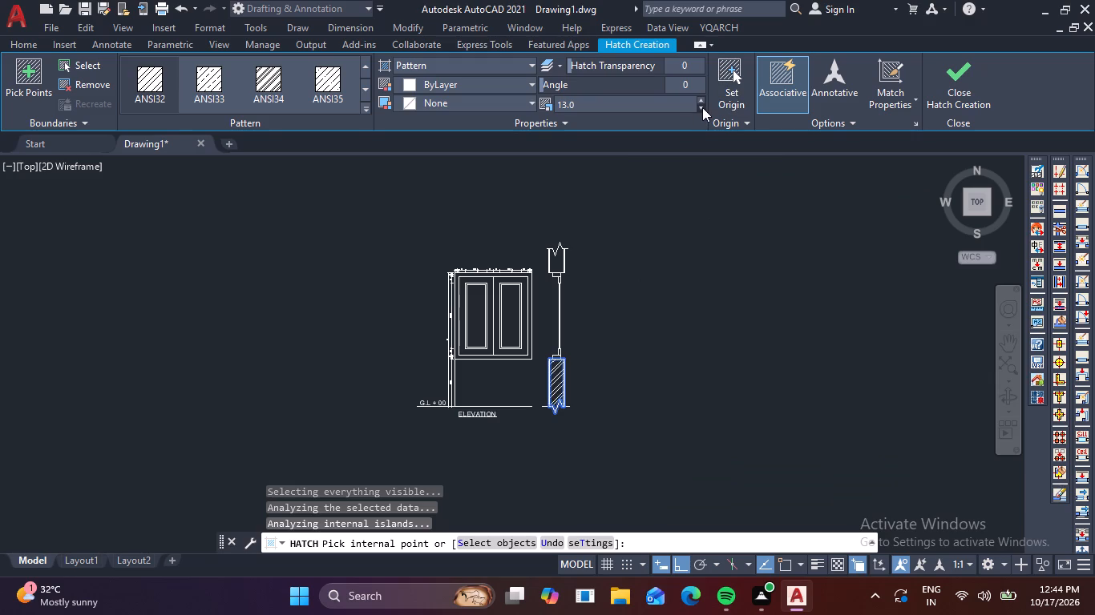
triple_click(702, 107)
triple_click(702, 107)
left_click(702, 107)
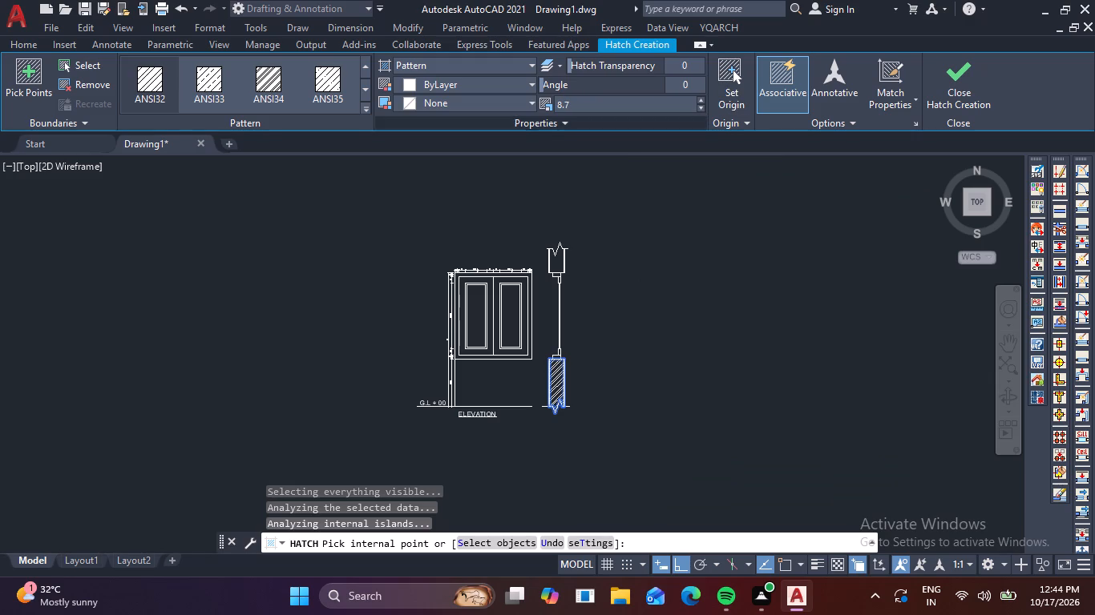
scroll(574, 406, "up", 3)
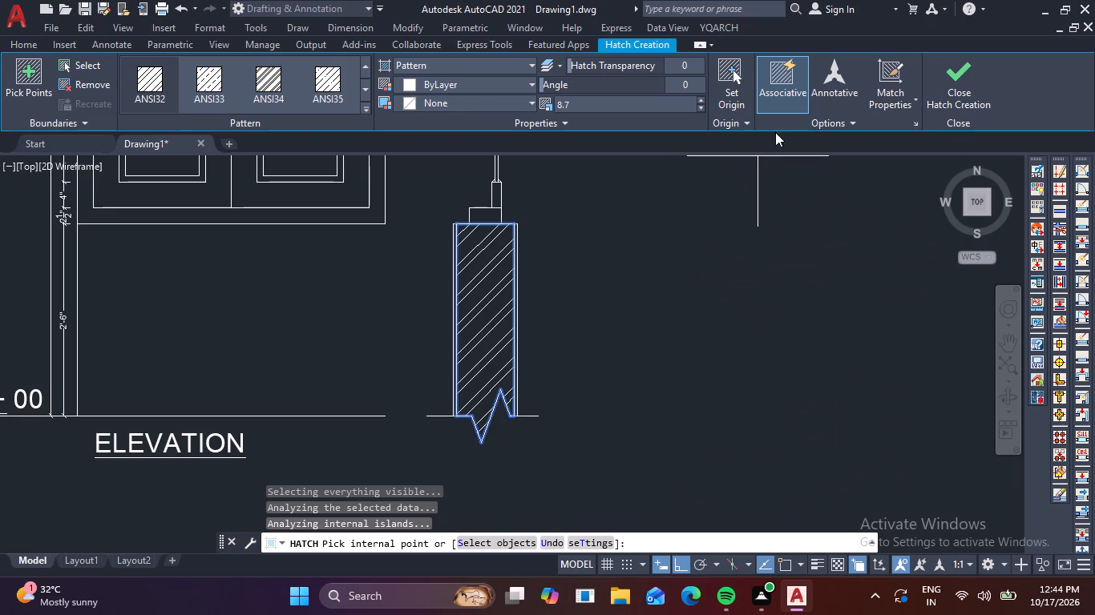
triple_click(704, 107)
triple_click(704, 107)
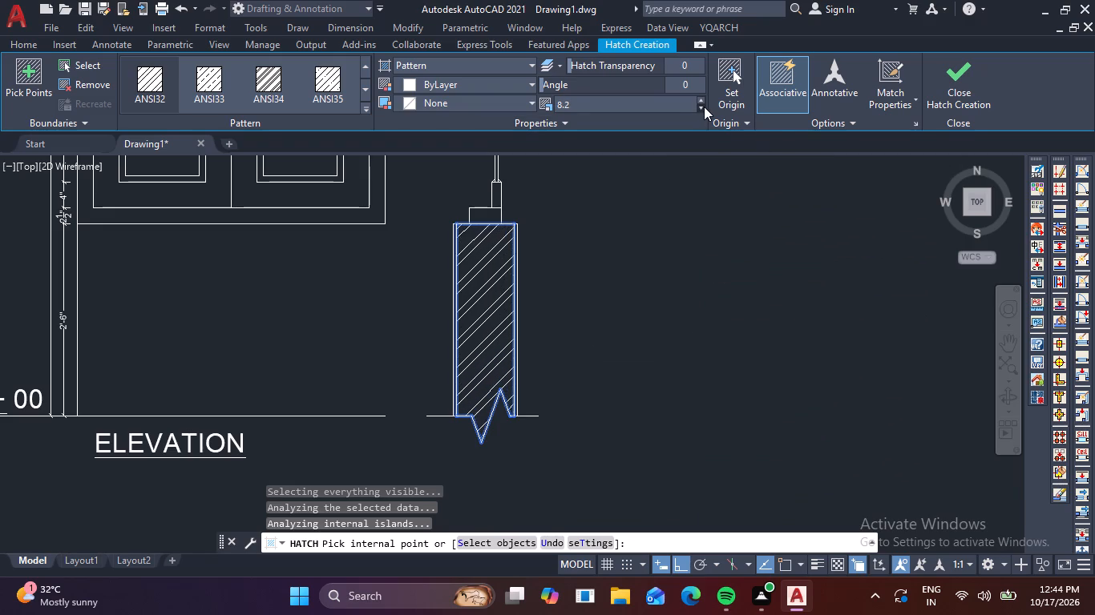
triple_click(704, 107)
triple_click(704, 107)
double_click(704, 107)
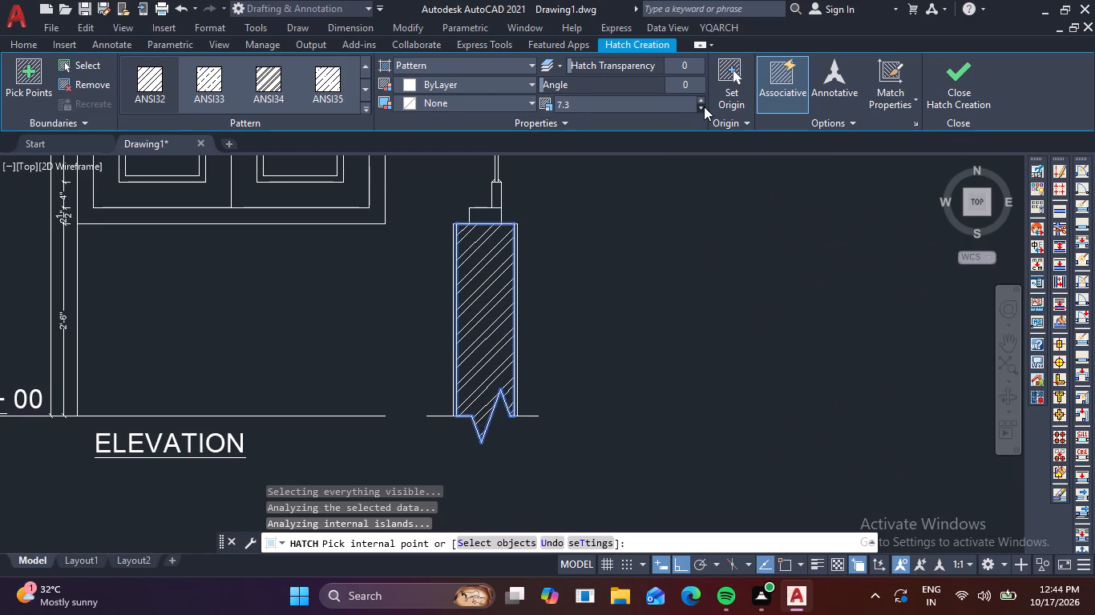
left_click(704, 107)
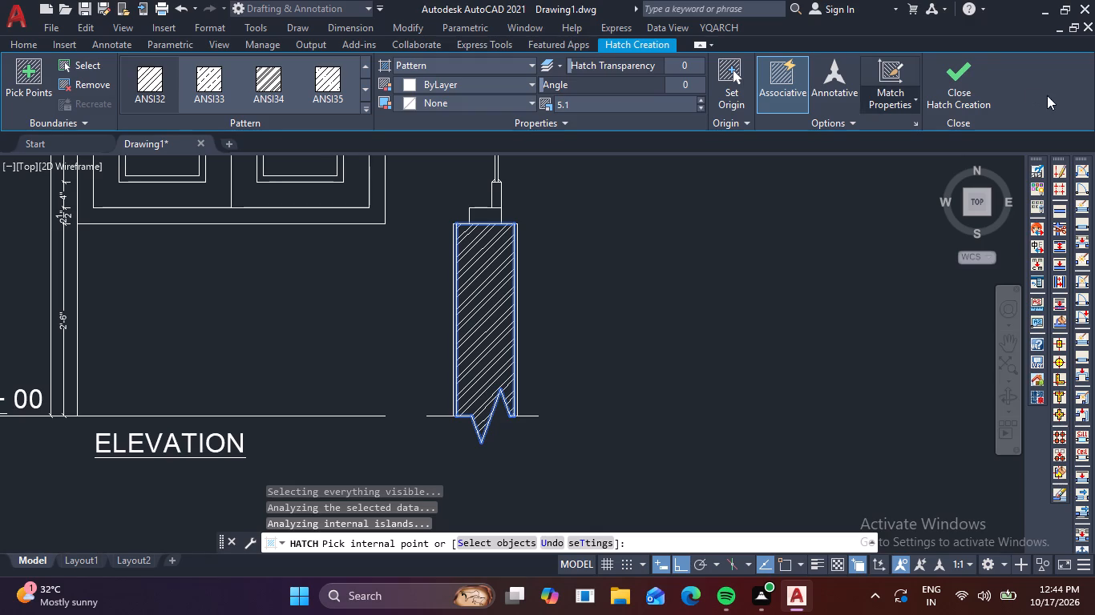
left_click(972, 82)
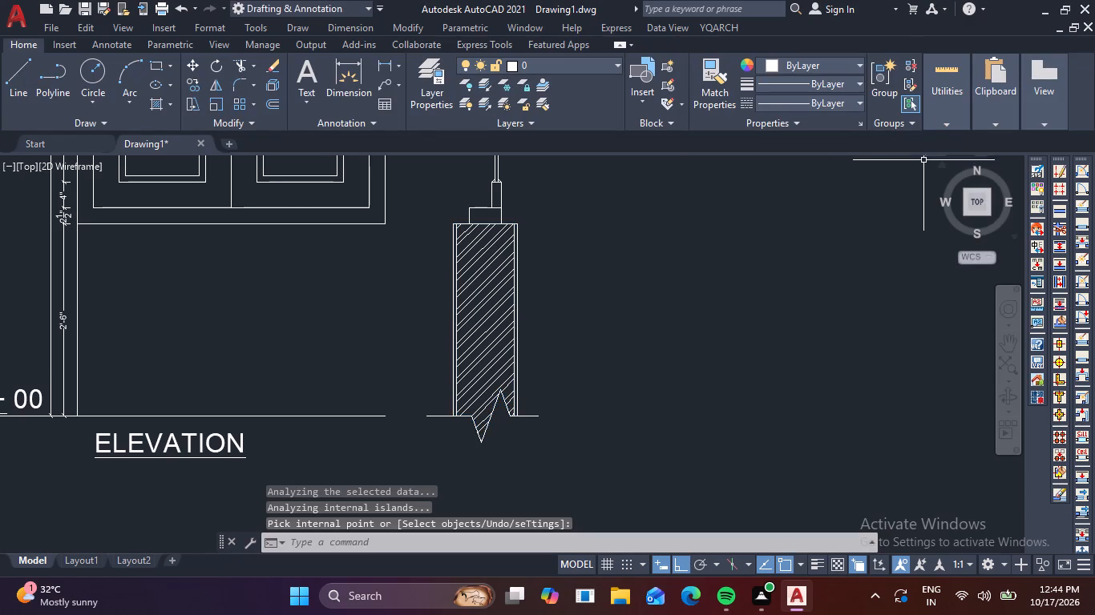
Draw an 8" horizontal line between the upper wall's inner vertical lines, just below the break symbol.
scroll(550, 392, "down", 2)
scroll(590, 359, "up", 2)
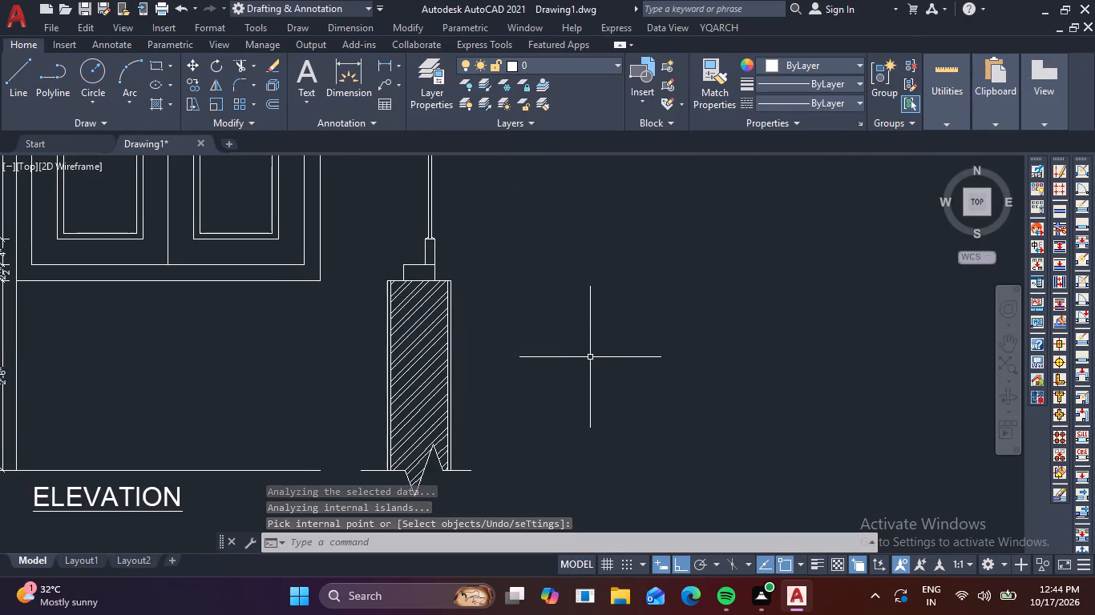
middle_click_drag(600, 374, 575, 498)
scroll(572, 469, "down", 2)
middle_click_drag(587, 414, 568, 496)
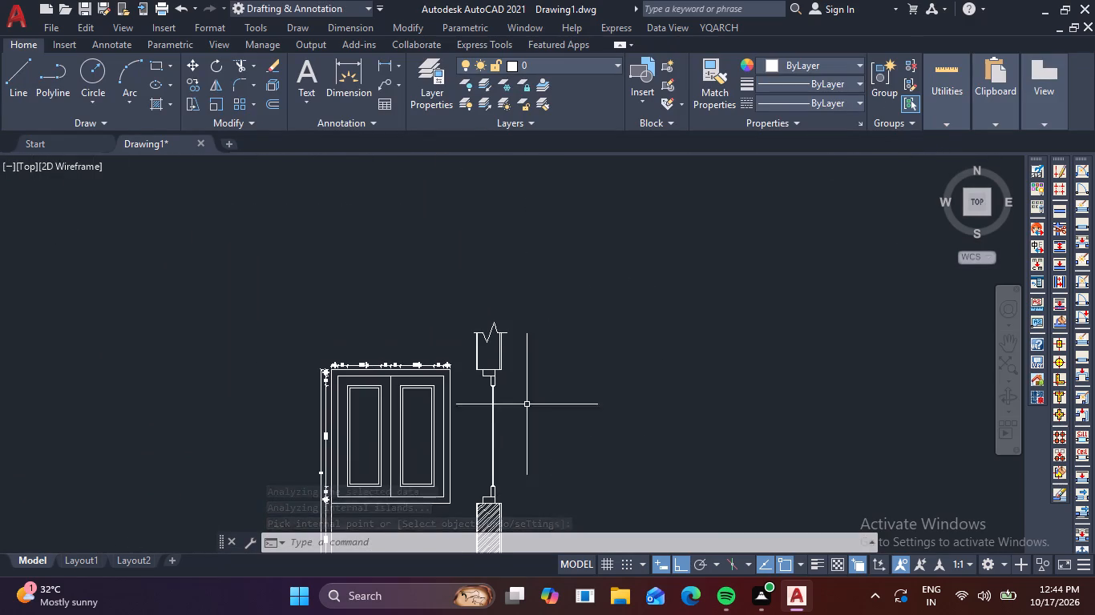
scroll(495, 345, "up", 3)
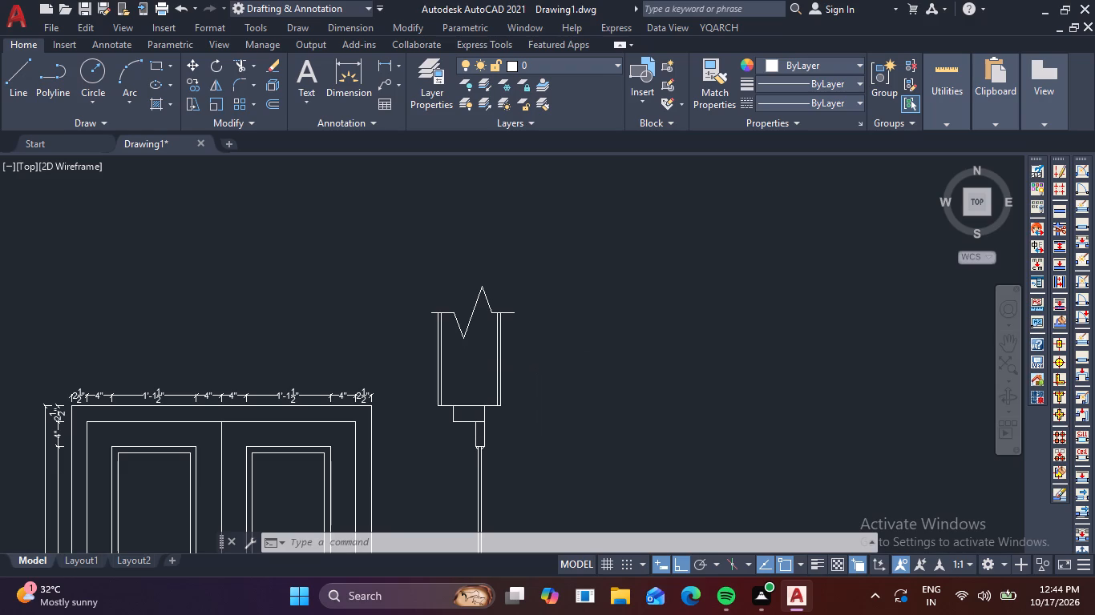
type("L")
key("space")
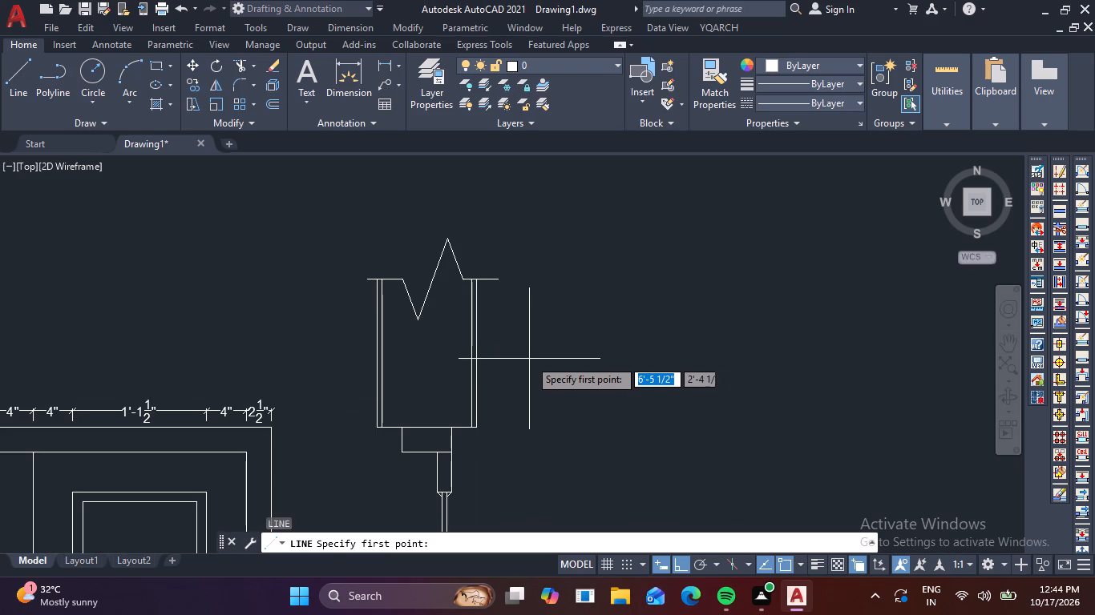
left_click(383, 336)
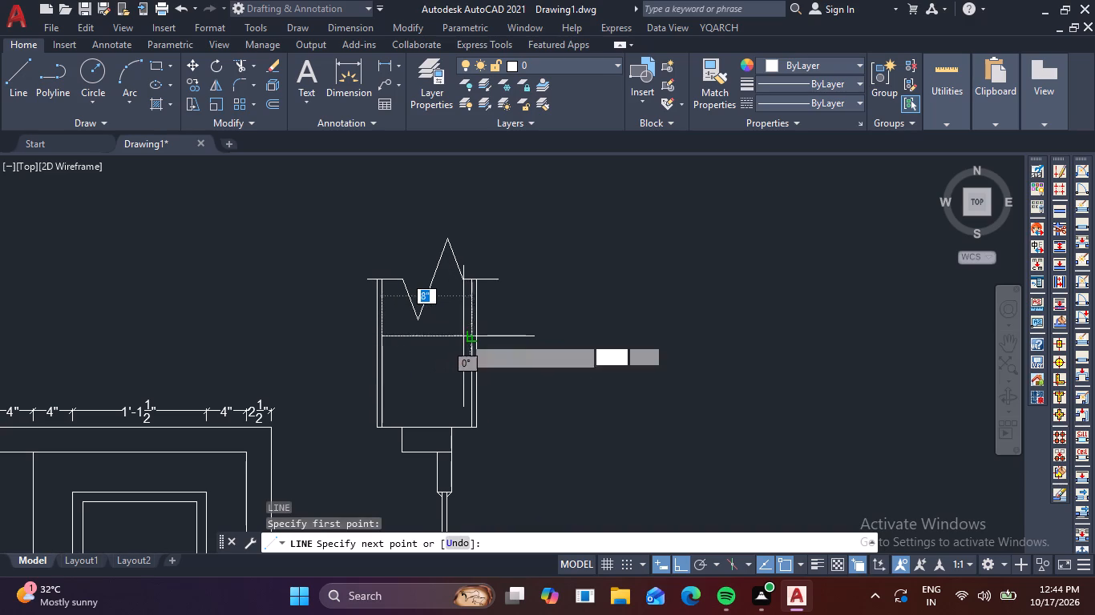
left_click(468, 336)
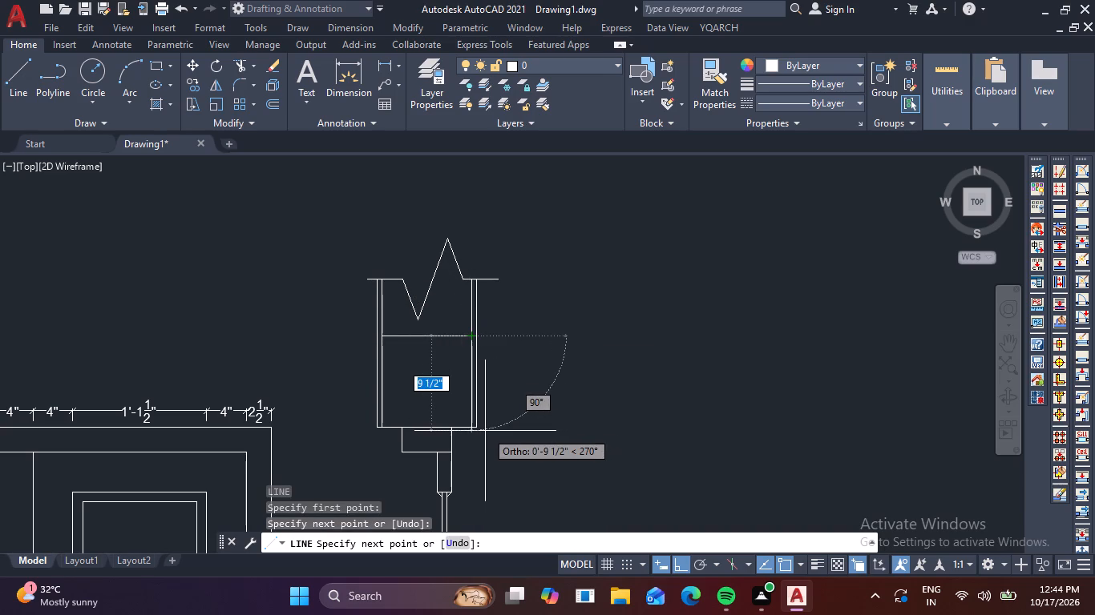
key("Escape")
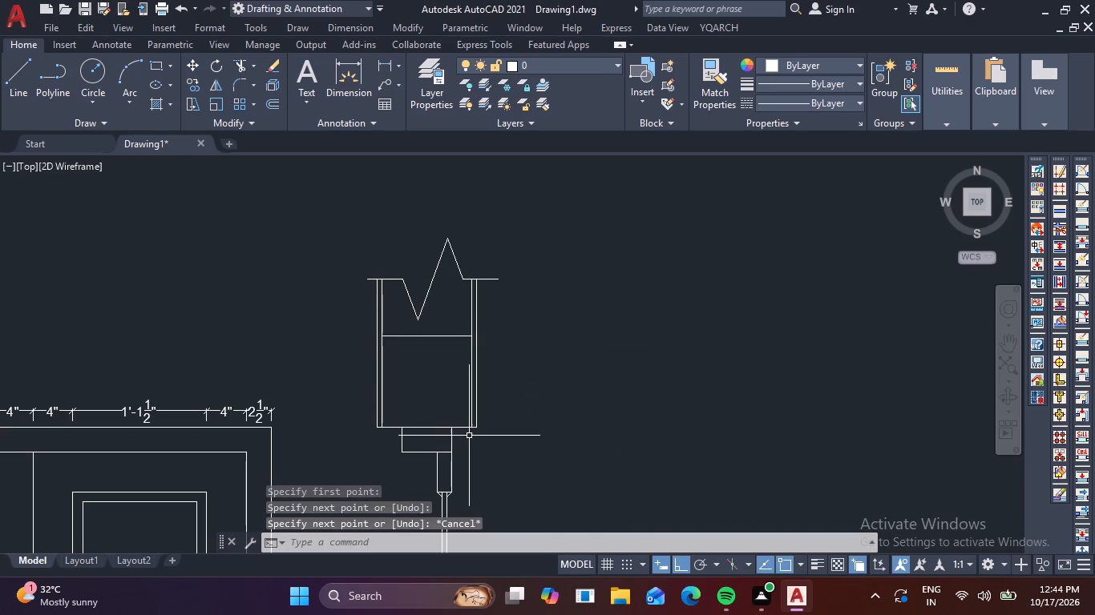
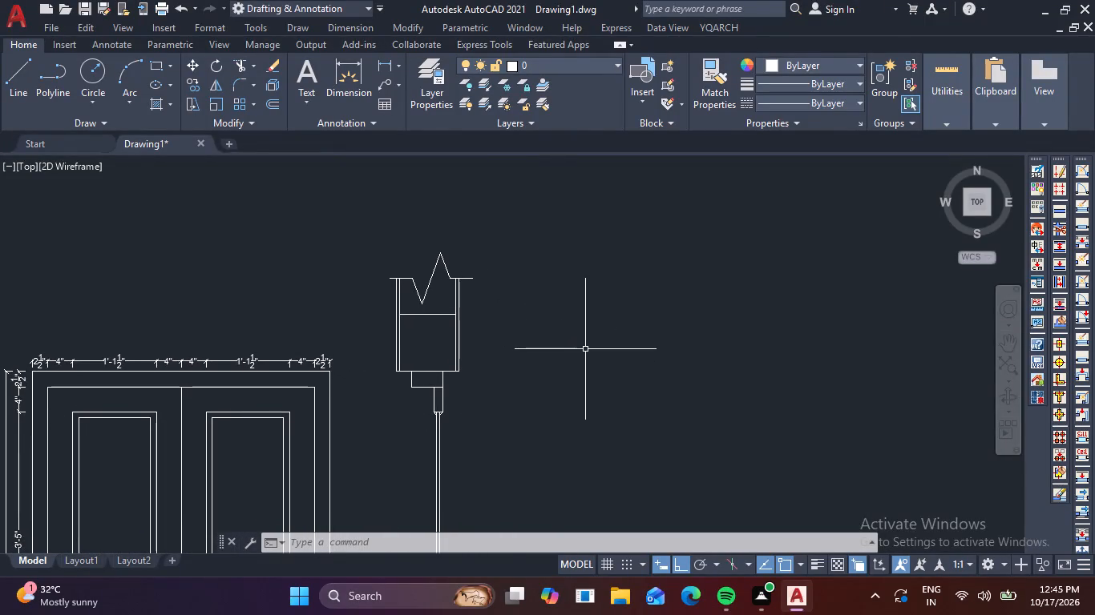
Draw an 8" by 6" rectangle in the empty space beside the section's upper wall.
type("REC")
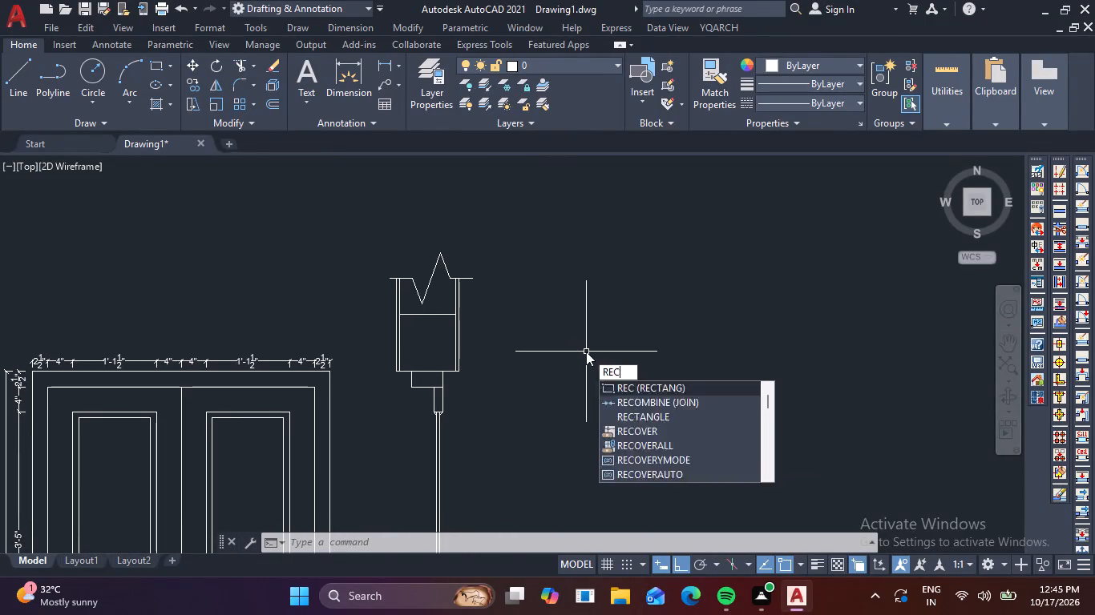
key("space")
left_click(582, 313)
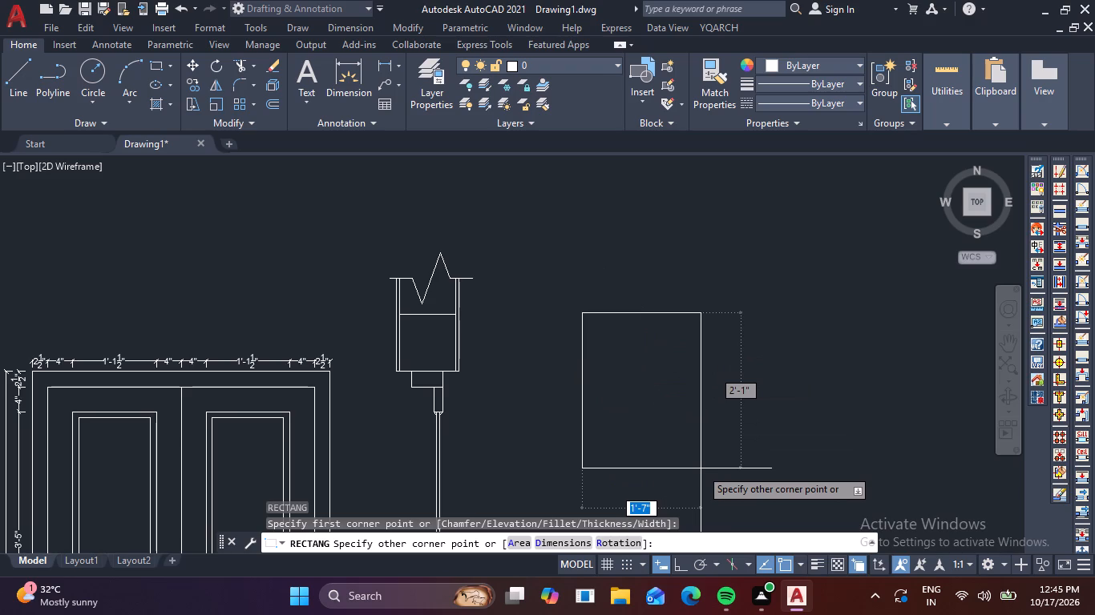
key("8")
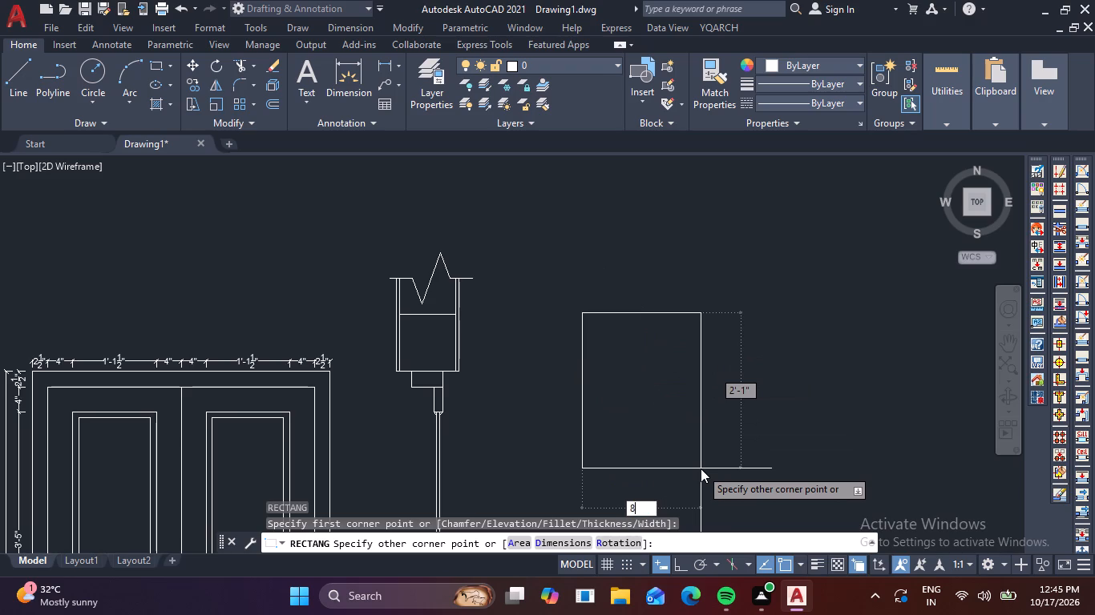
key("Tab")
key("6")
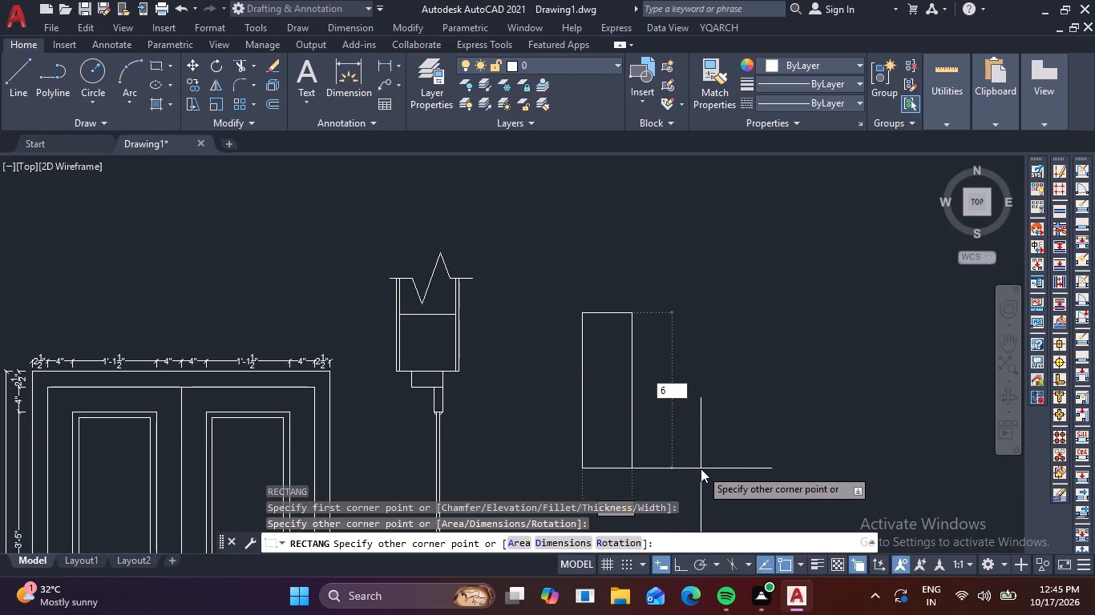
key("space")
key("Return")
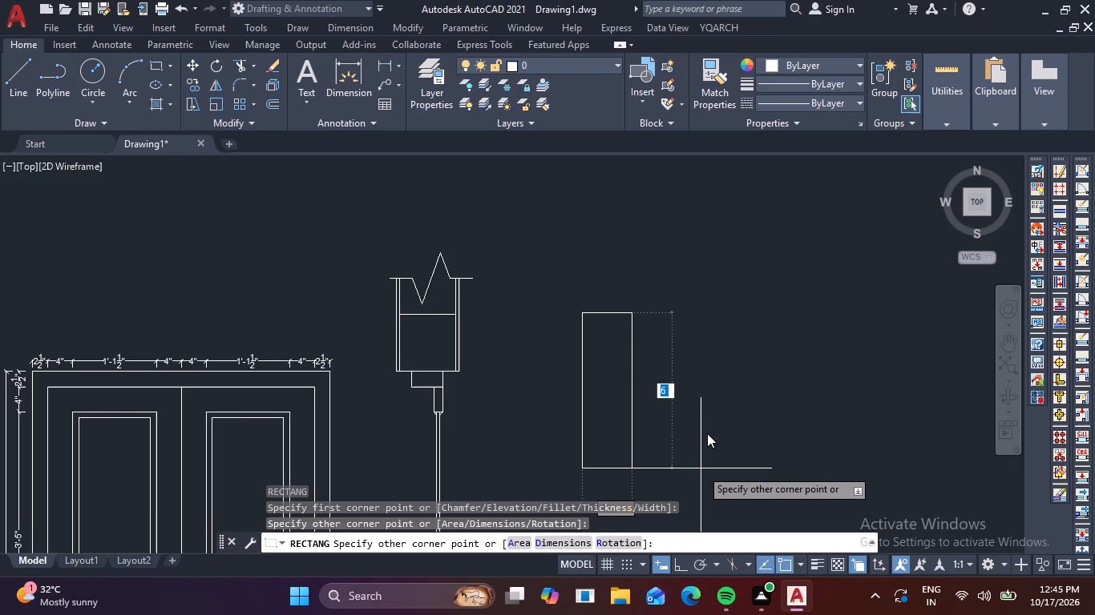
key("Escape")
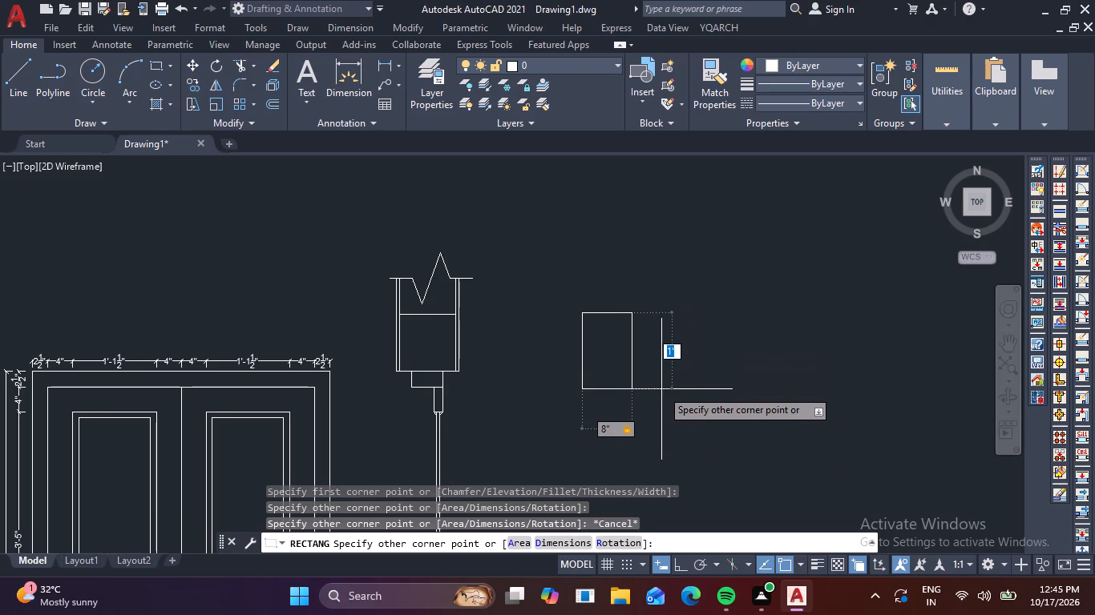
key("6")
key("shift+quotedbl")
key("Return")
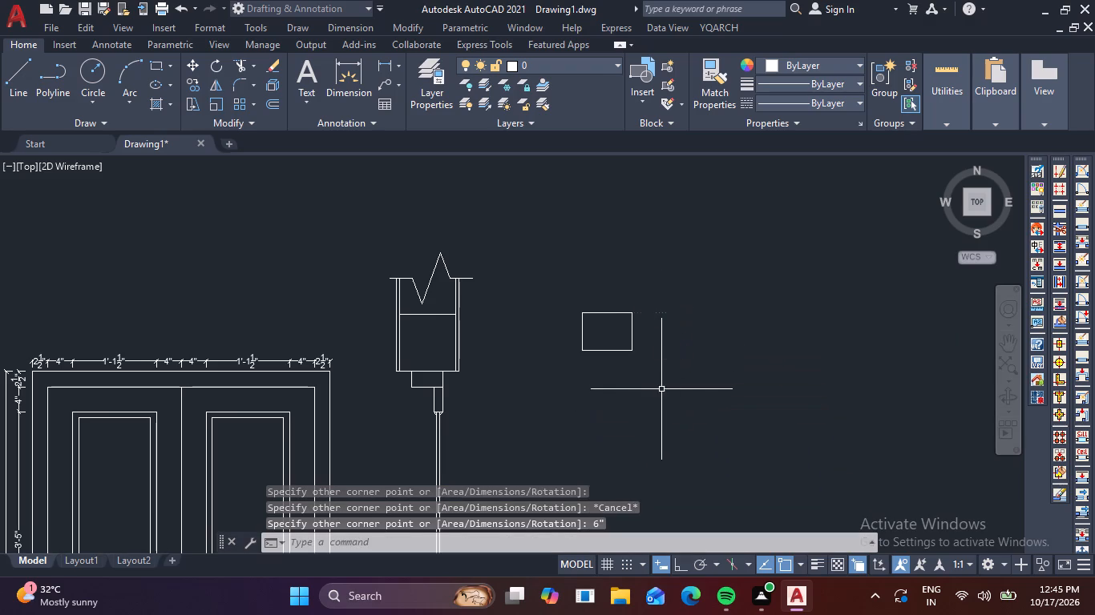
Move the 8" by 6" rectangle by its centre into the upper wall, between the horizontal line and the wall's bottom edge.
scroll(606, 321, "up", 2)
left_click_drag(513, 275, 522, 279)
left_click(827, 484)
key("m")
key("space")
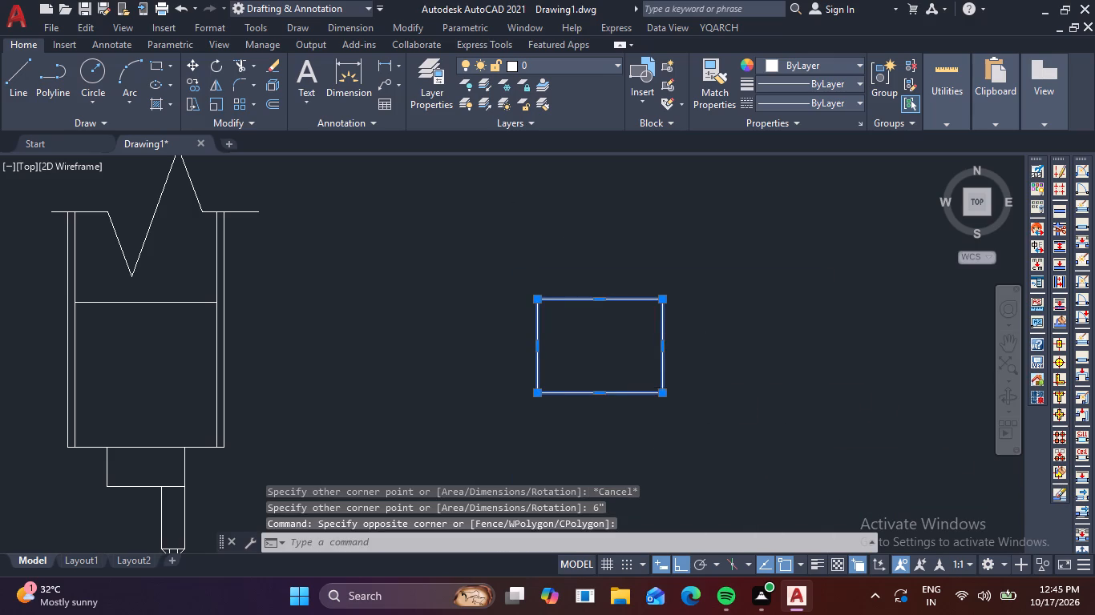
left_click(600, 346)
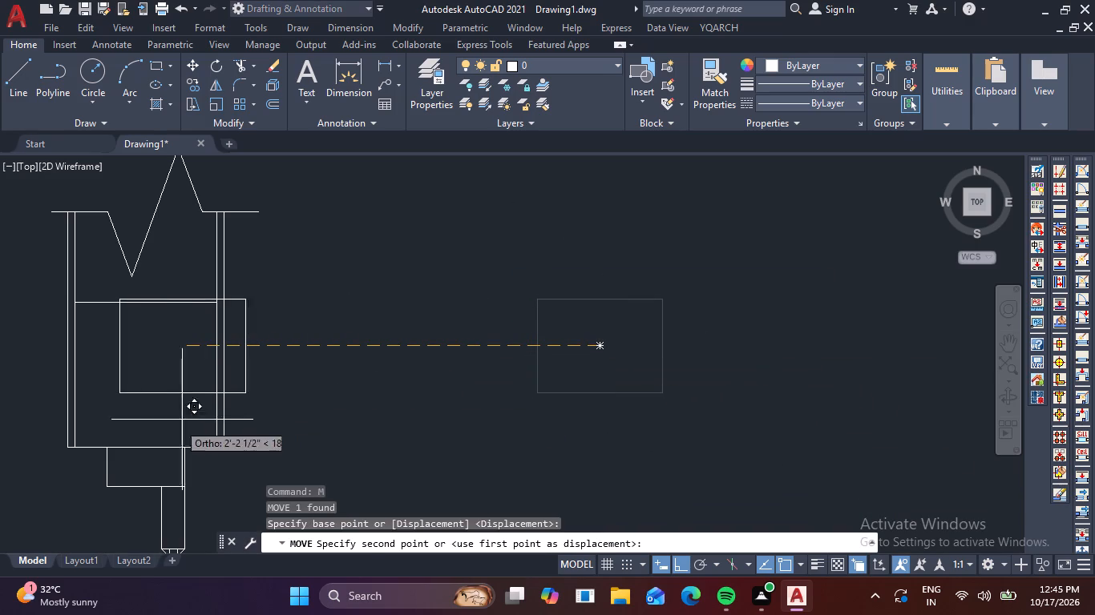
key("F8")
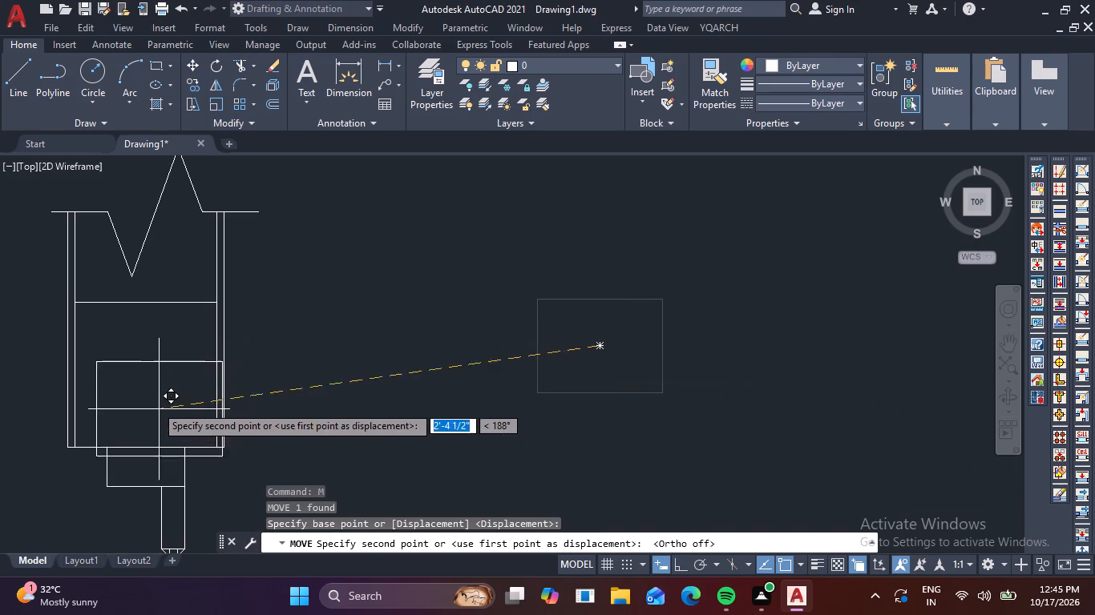
scroll(136, 396, "up", 1)
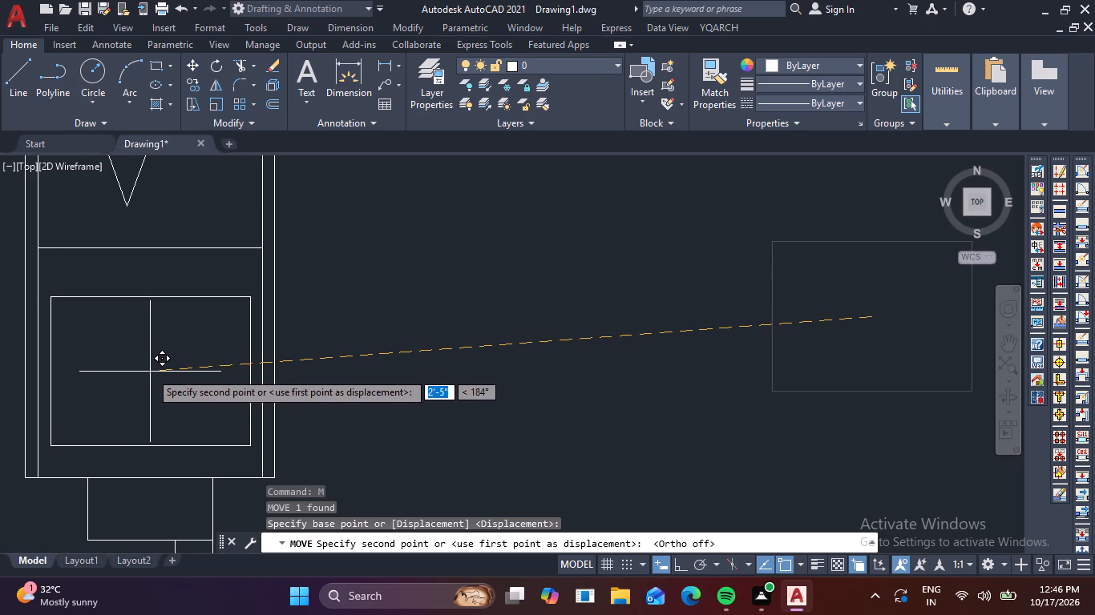
left_click(150, 372)
Offset the upper wall's bottom edge 1/2" upward, towards the rectangle.
scroll(340, 392, "down", 1)
middle_click_drag(315, 450, 296, 414)
key("o")
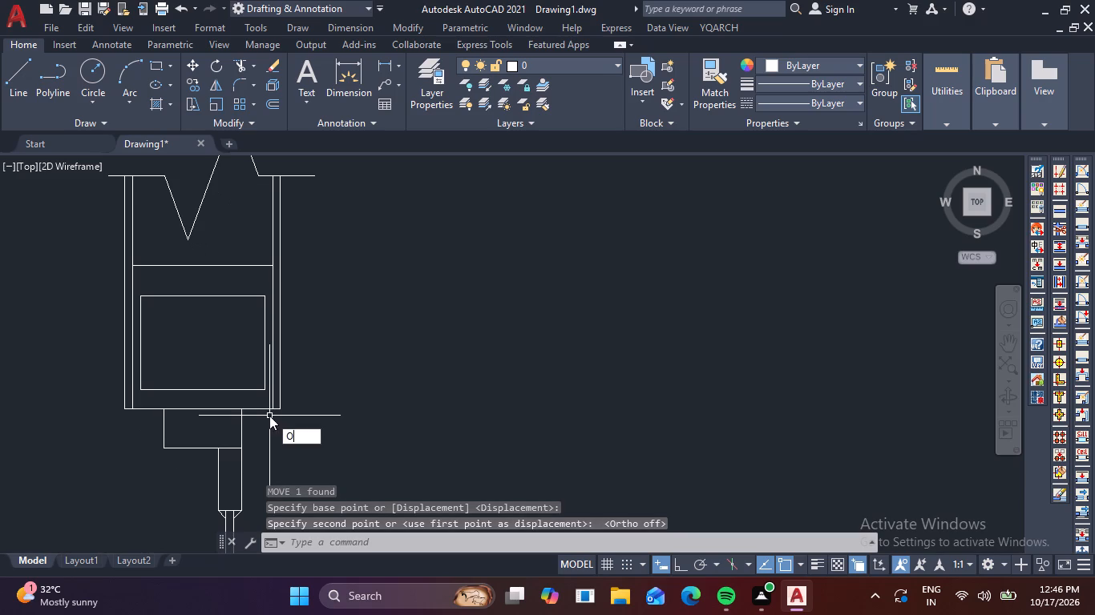
key("Return")
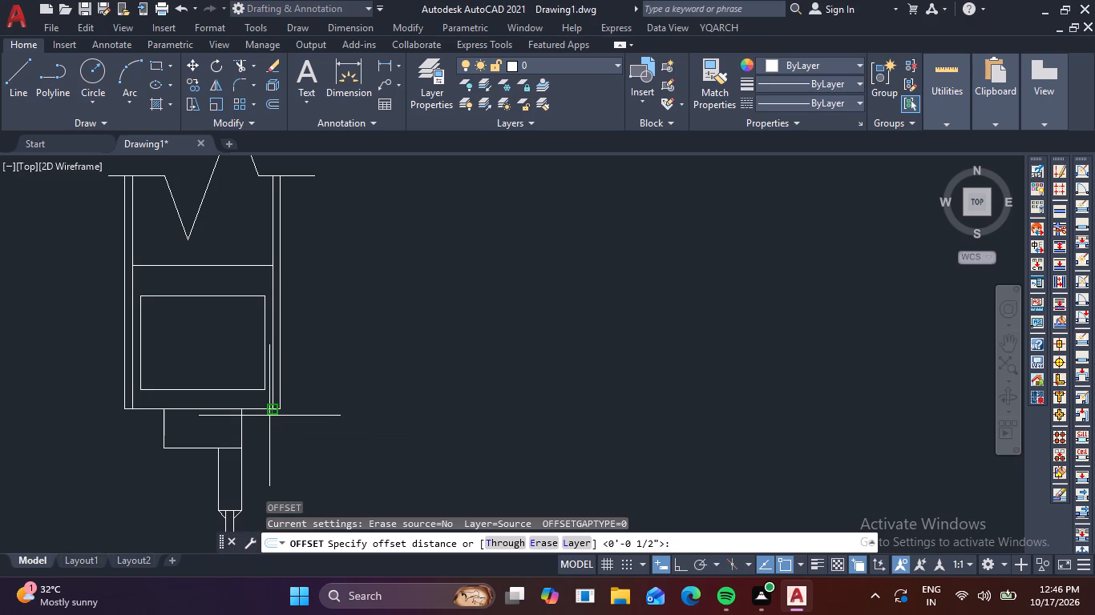
type("1/2\"")
key("Return")
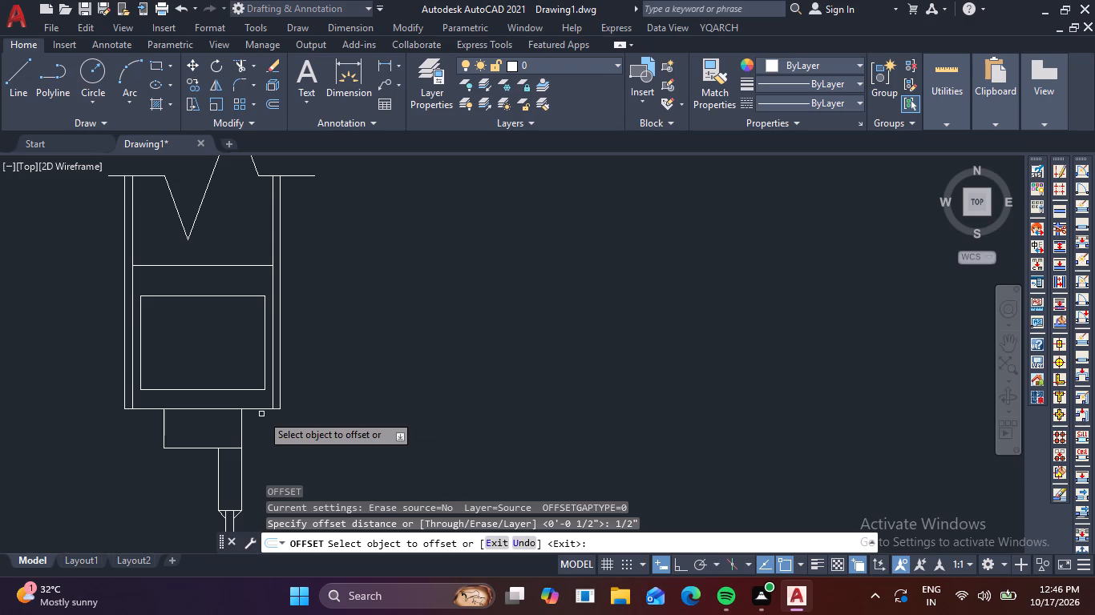
left_click(257, 408)
left_click(252, 382)
key("Escape")
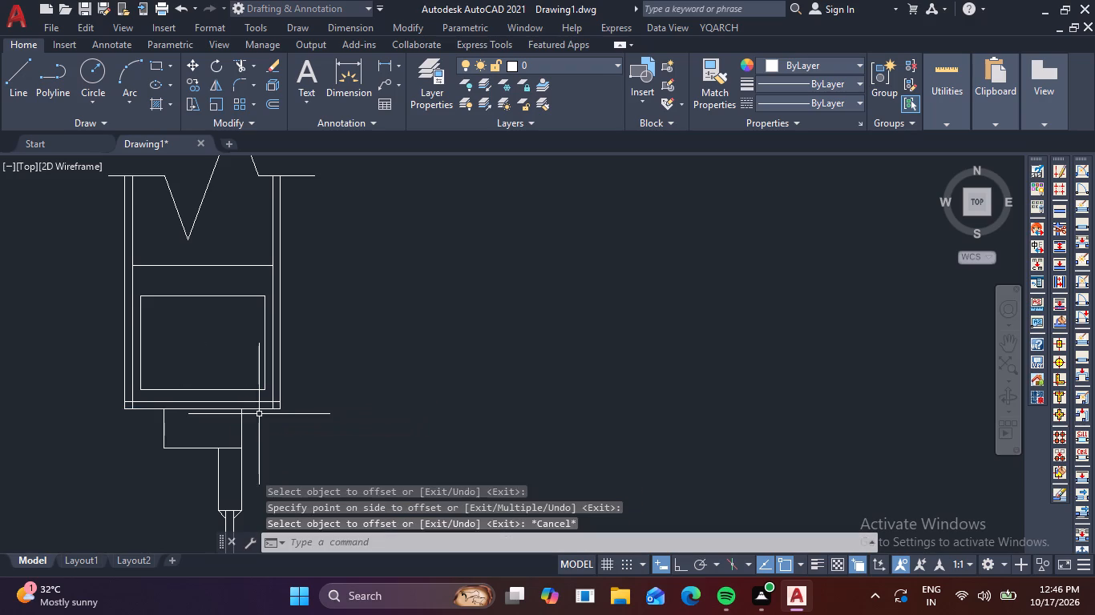
key("Escape")
Trim the overlapping ends of the offset line and the inner vertical lines at both lower corners of the upper wall.
key("t")
key("r")
key("space")
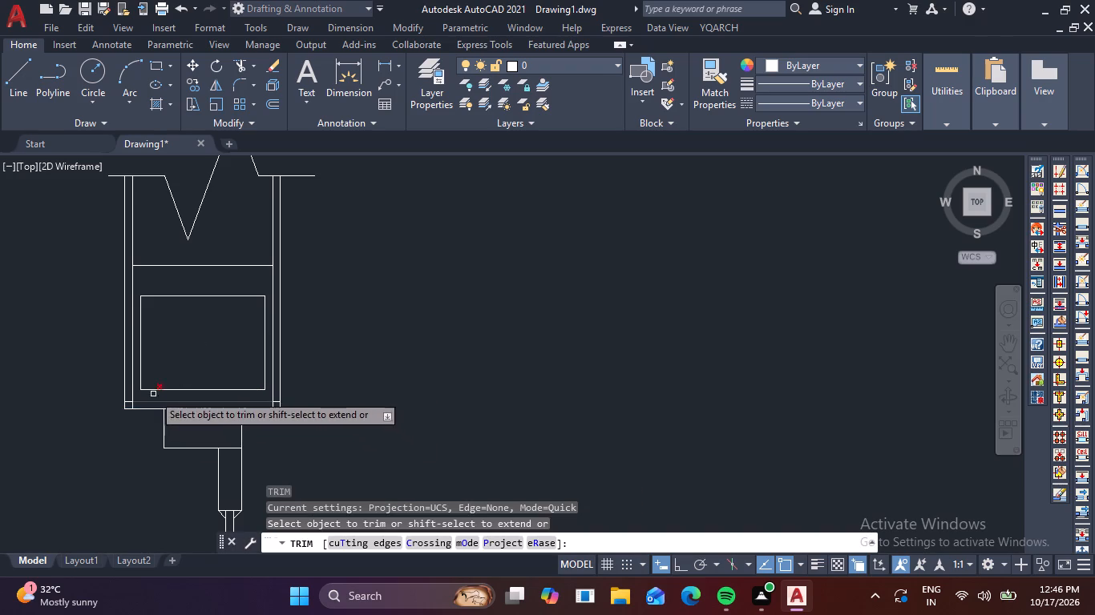
scroll(132, 404, "up", 5)
left_click_drag(79, 352, 154, 407)
scroll(181, 407, "down", 2)
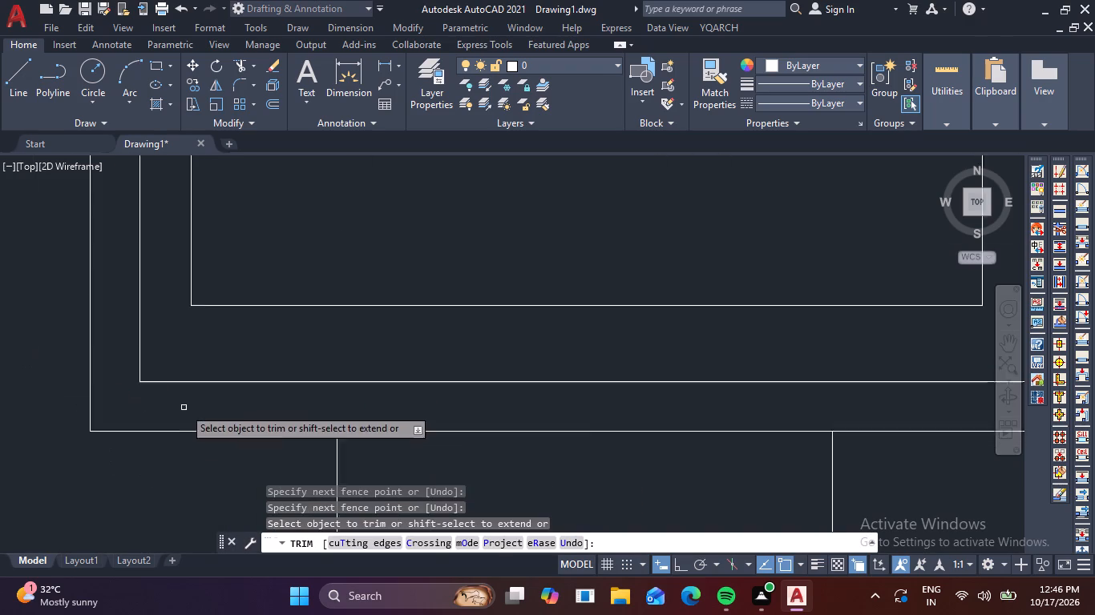
scroll(184, 408, "down", 2)
scroll(419, 411, "up", 5)
left_click_drag(402, 324, 325, 393)
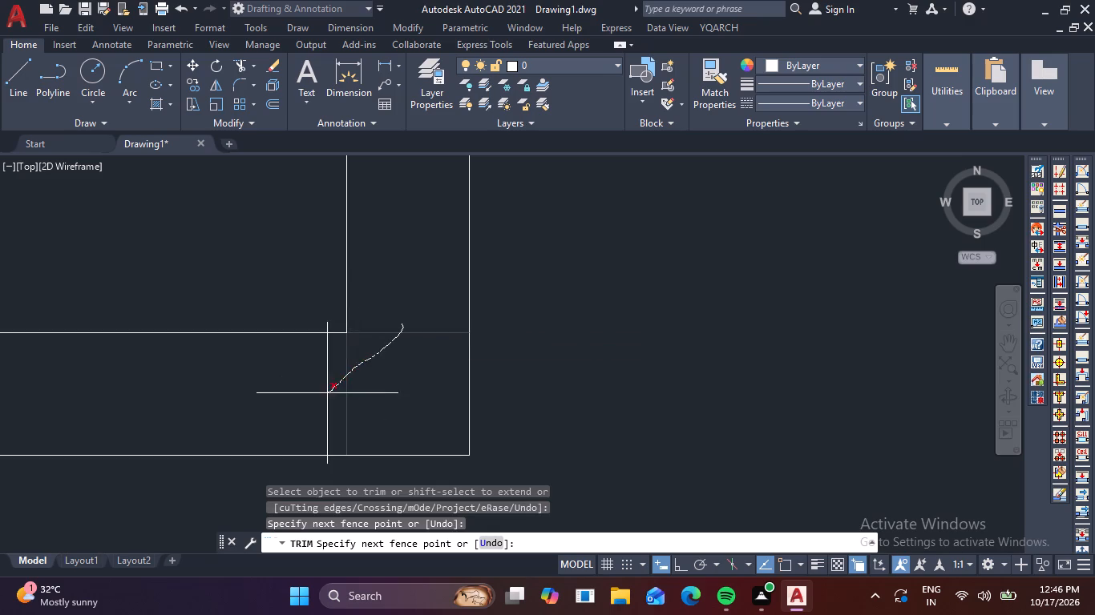
left_click_drag(325, 393, 323, 394)
key("Escape")
Hatch the upper wall between the break line and the horizontal line with the ANSI32 pattern.
scroll(341, 379, "down", 5)
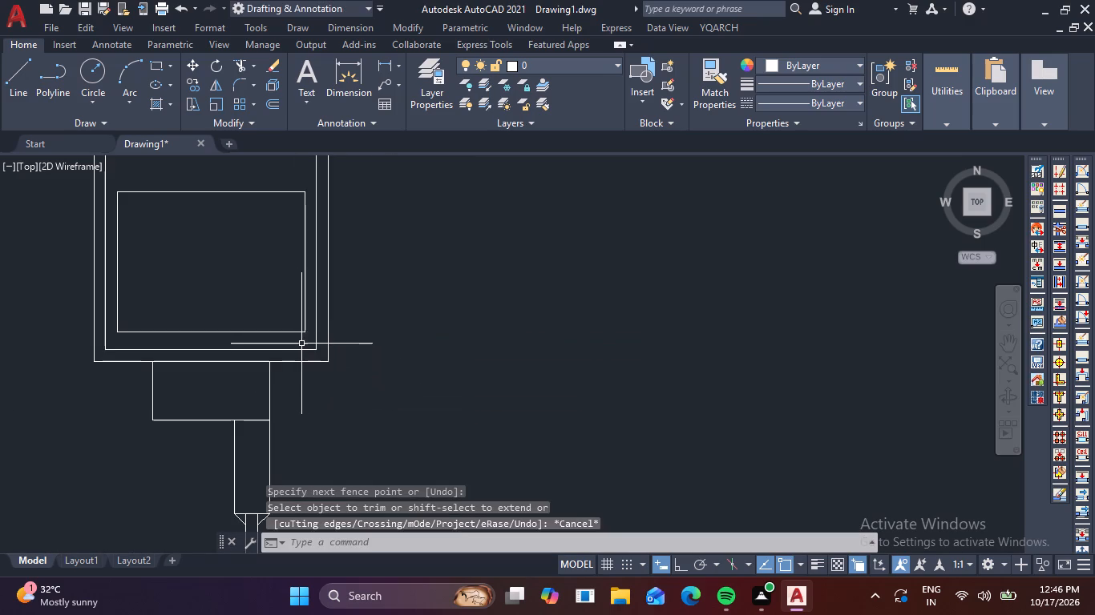
middle_click_drag(310, 348, 403, 409)
scroll(395, 395, "down", 1)
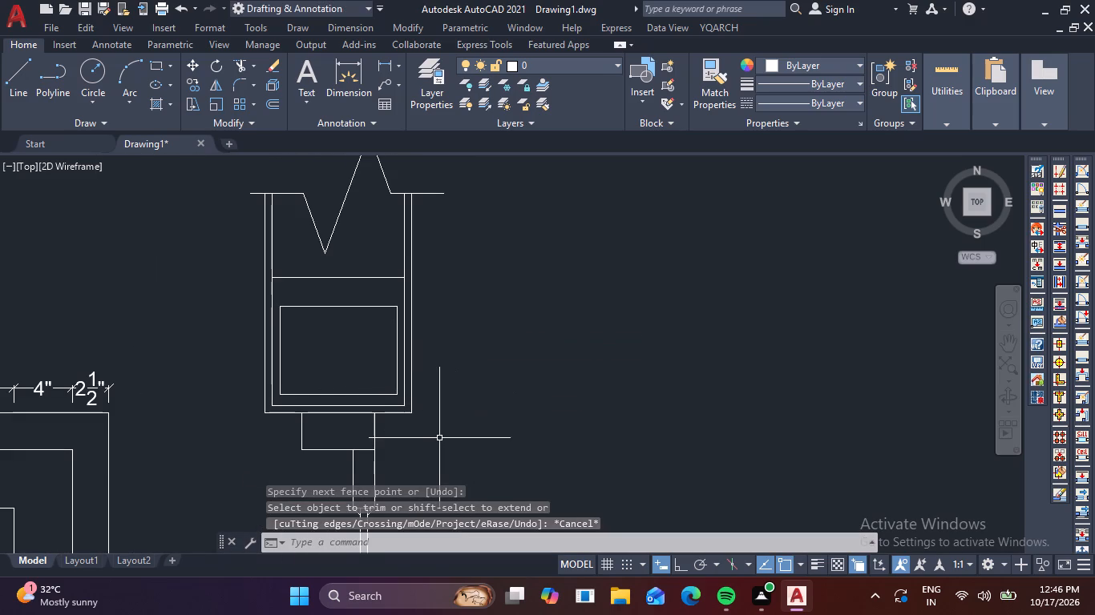
type("H")
key("space")
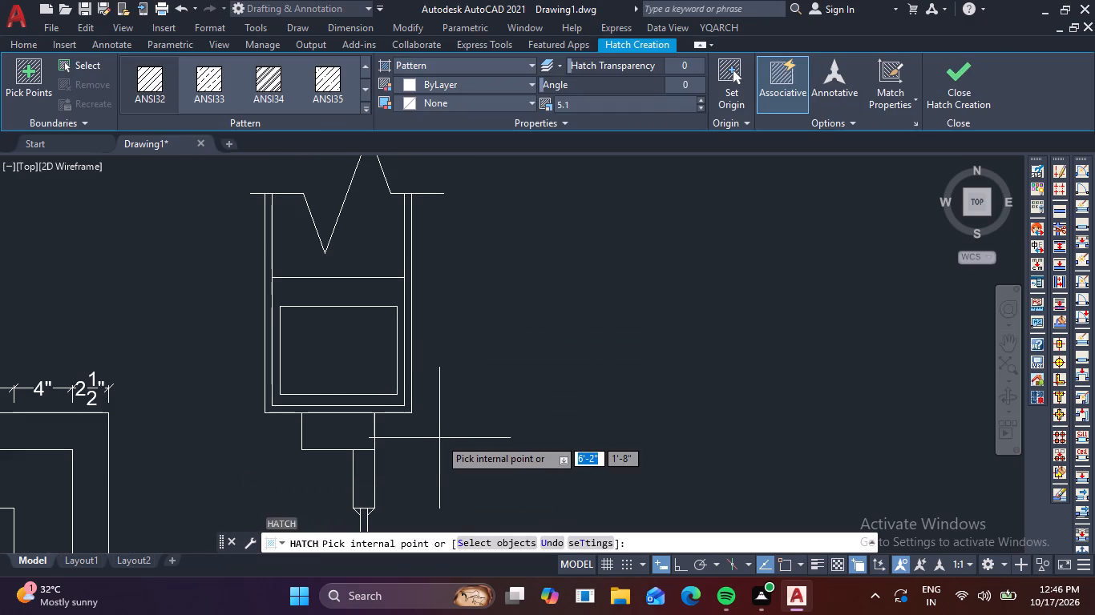
left_click(147, 75)
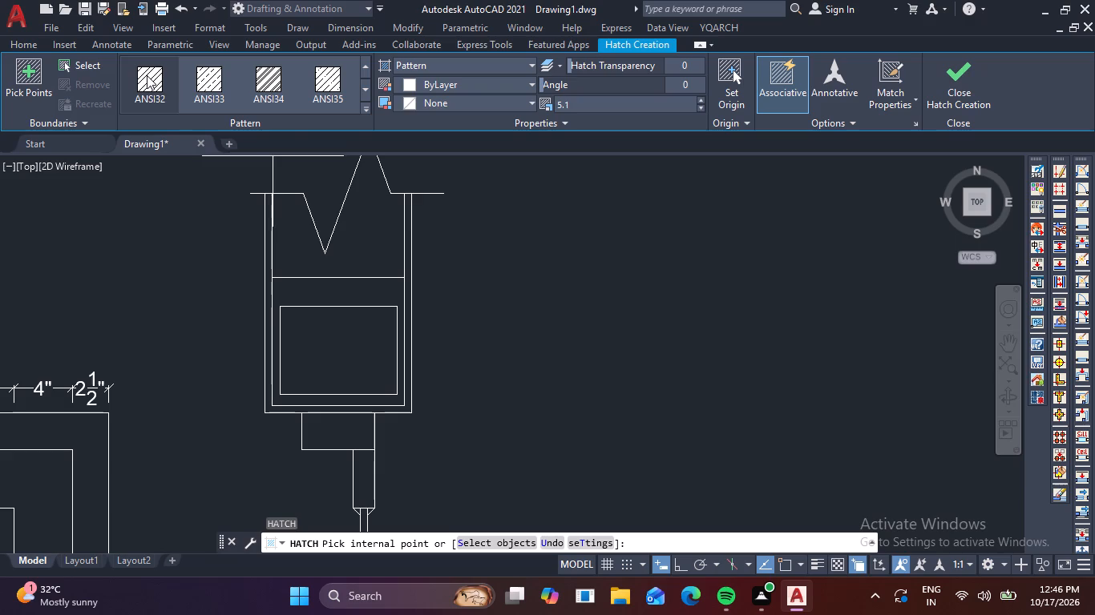
left_click(369, 236)
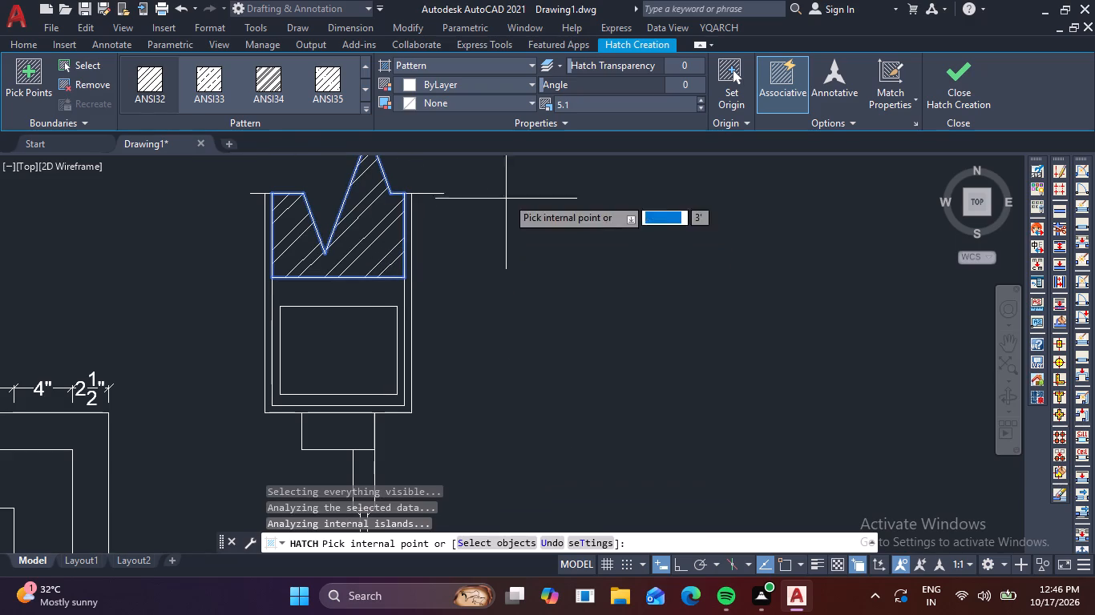
left_click(980, 74)
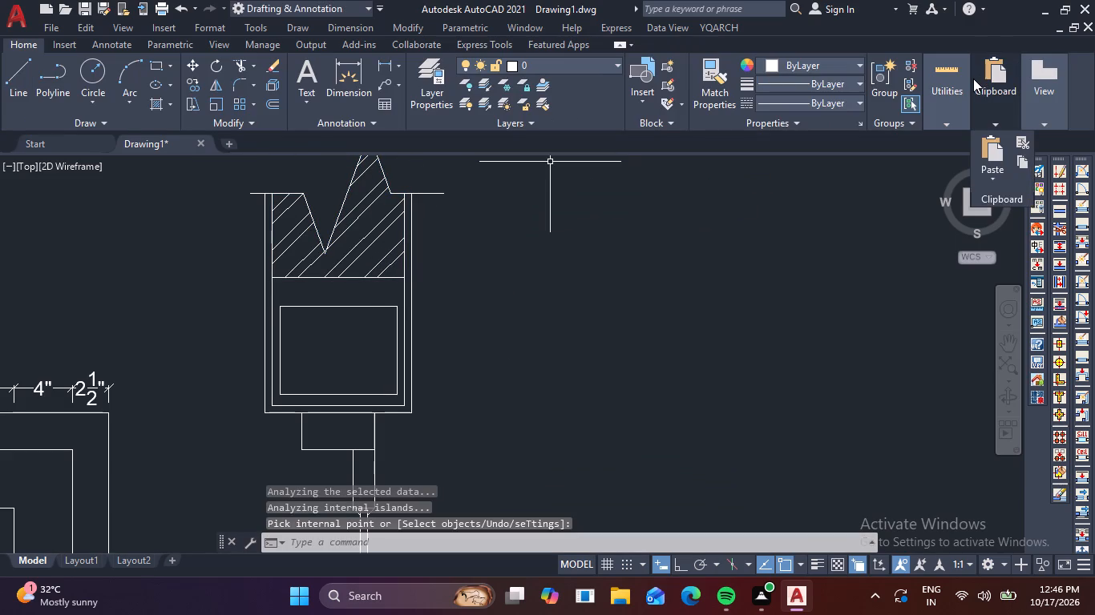
Hatch the inside of the 8" by 6" rectangle in the upper wall with the AR-CONC pattern.
type("H")
key("space")
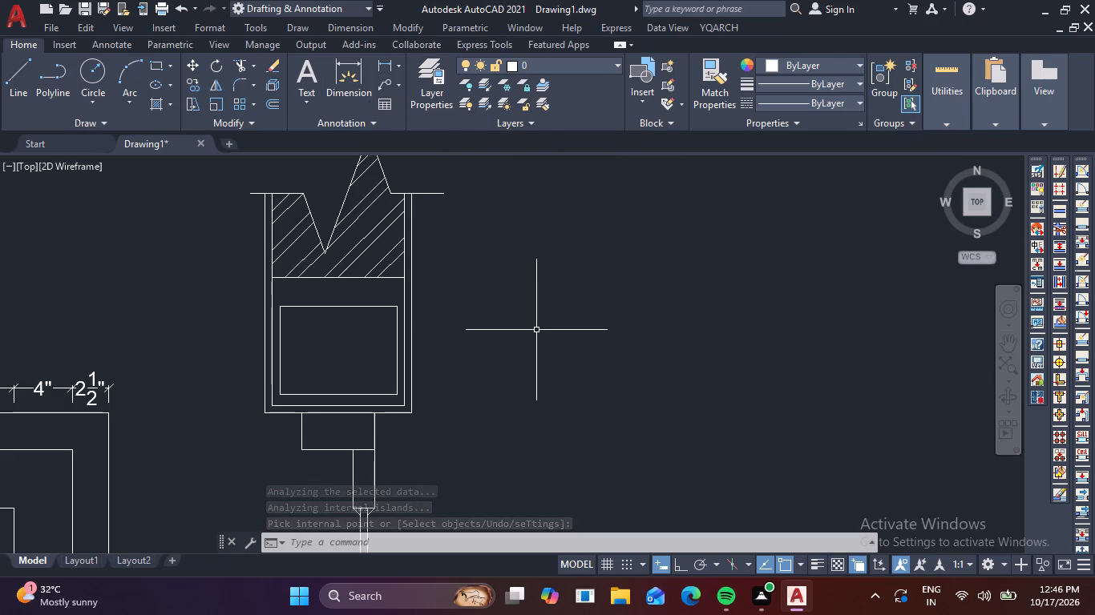
key("Escape")
key("h")
key("space")
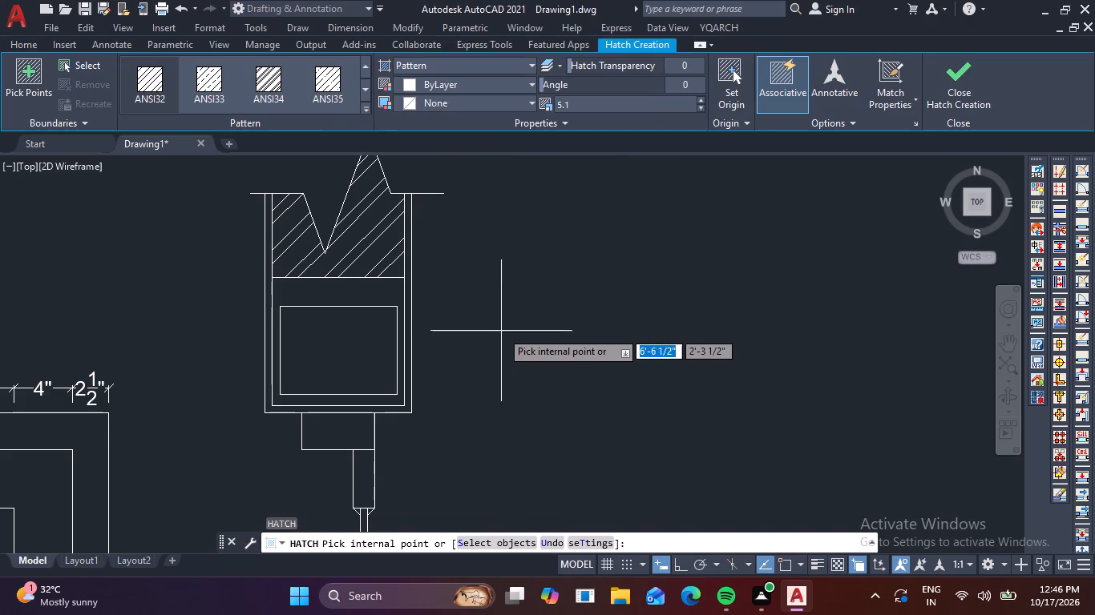
left_click(370, 111)
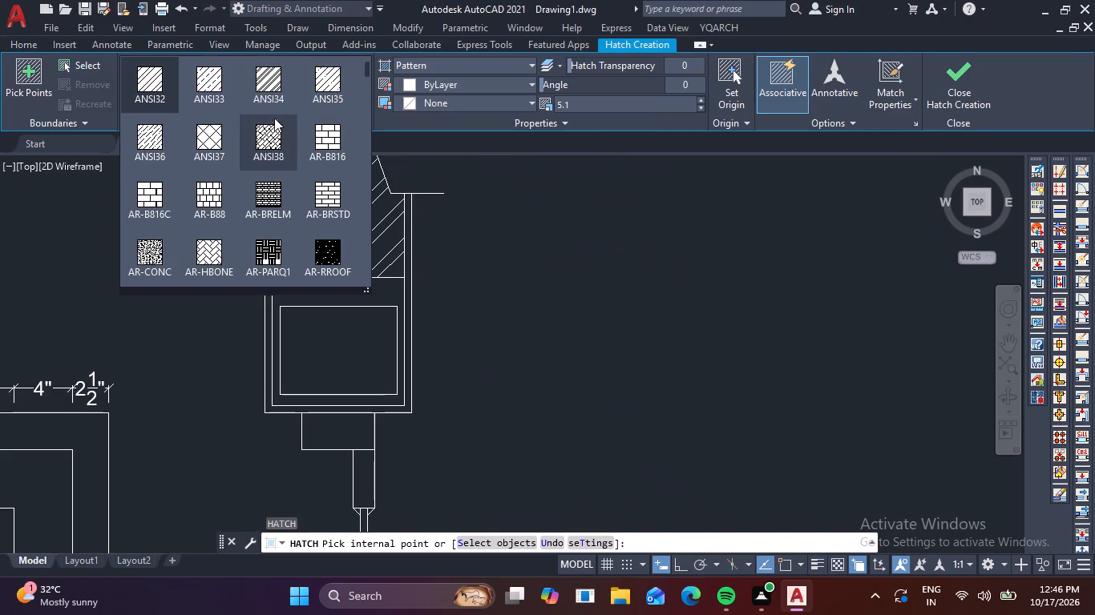
scroll(221, 149, "up", 5)
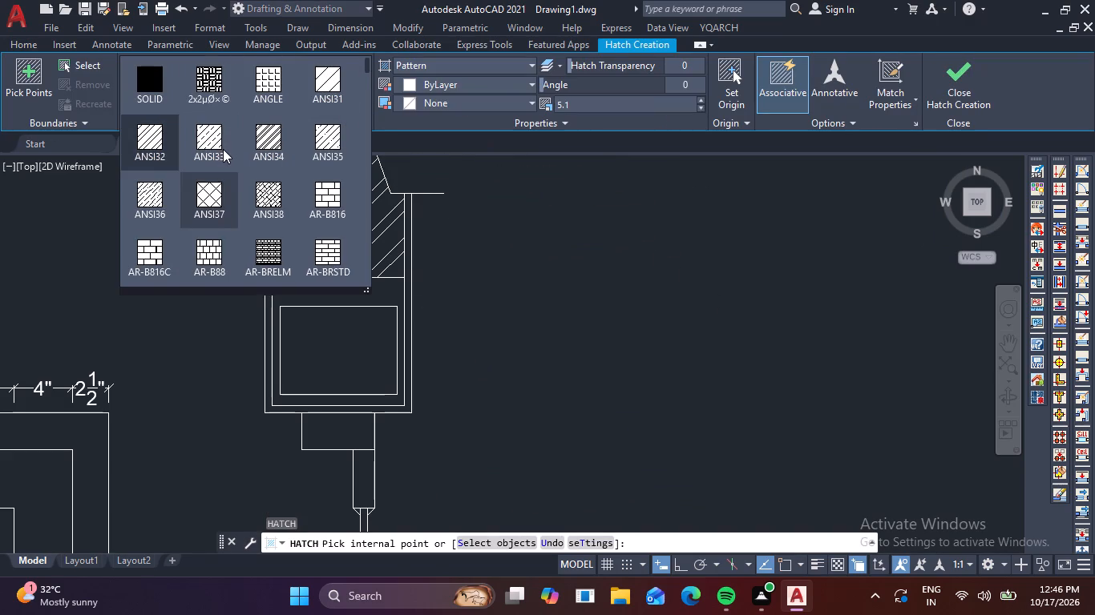
scroll(223, 149, "down", 2)
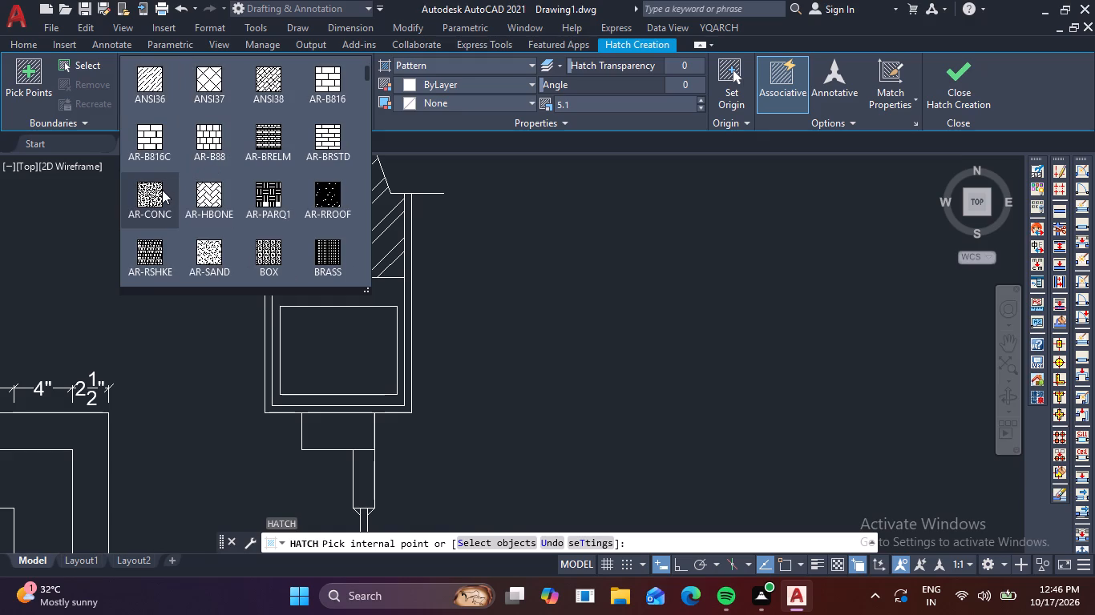
left_click(159, 191)
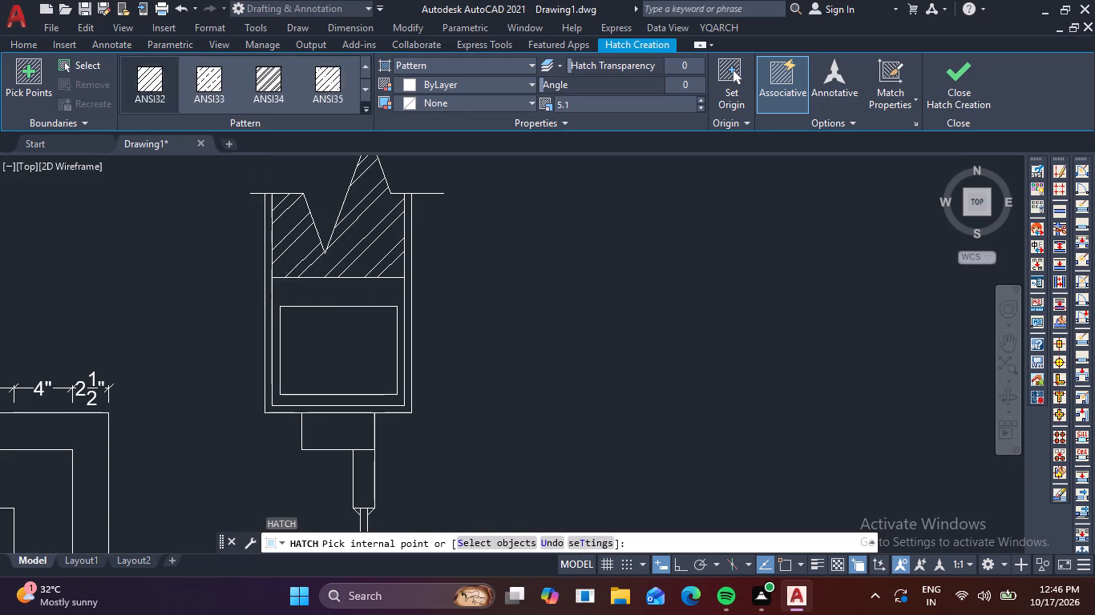
left_click(329, 337)
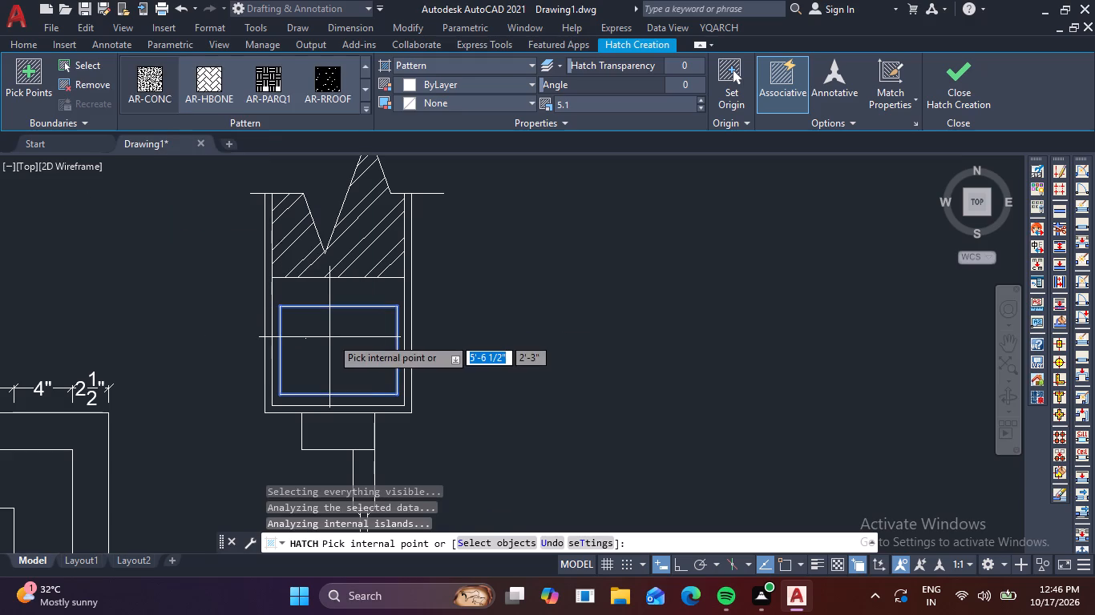
Reduce the scale of the lintel rectangle's AR-CONC hatch to 0.5 and finish the hatch.
left_click(699, 105)
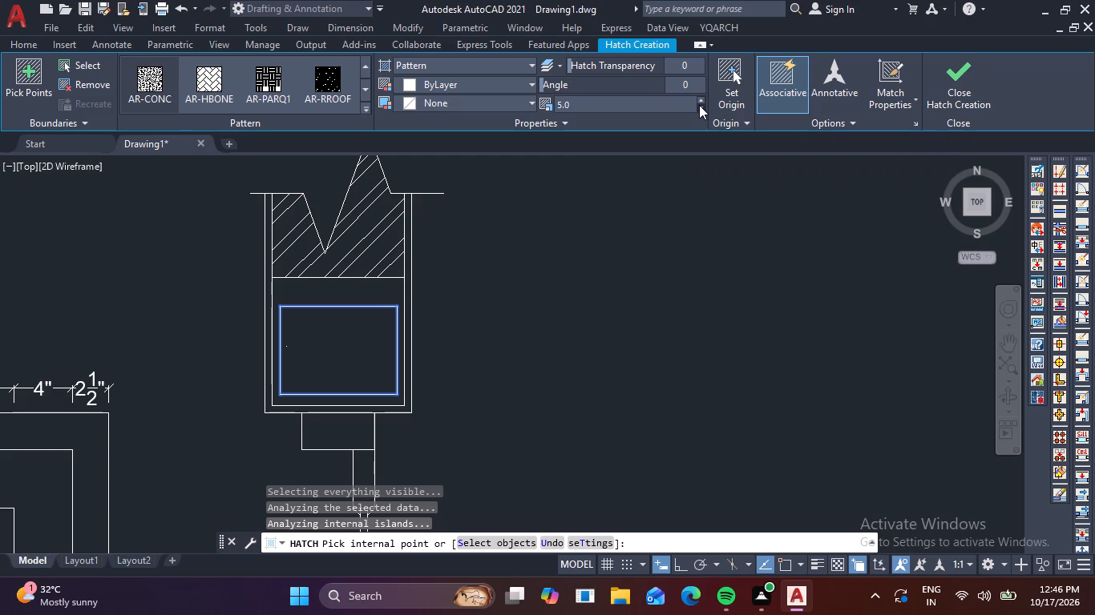
triple_click(701, 106)
triple_click(702, 106)
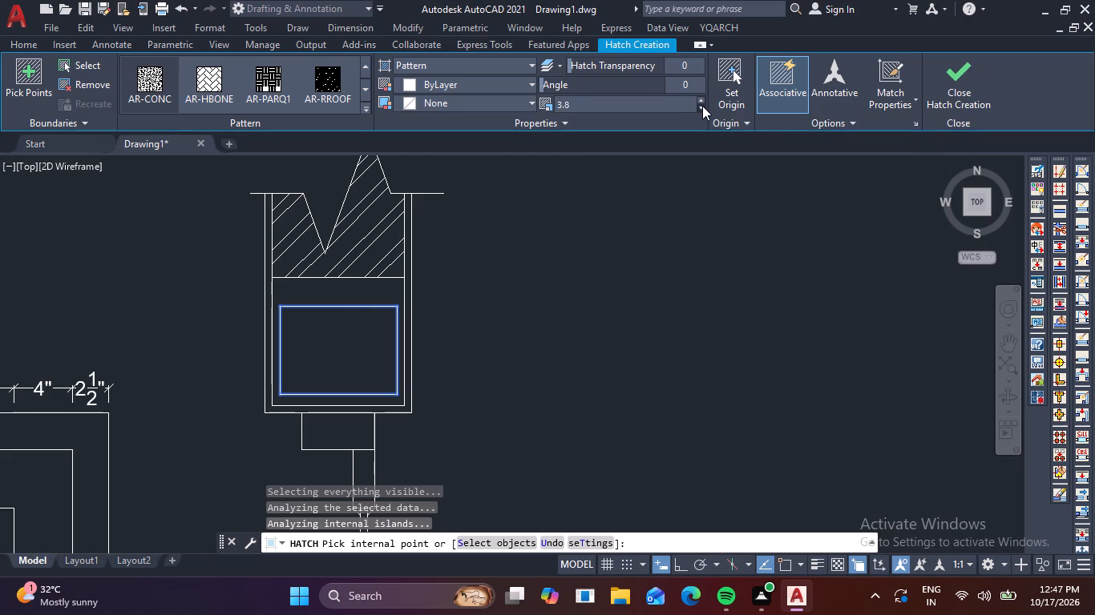
triple_click(702, 106)
triple_click(702, 106)
left_click(702, 106)
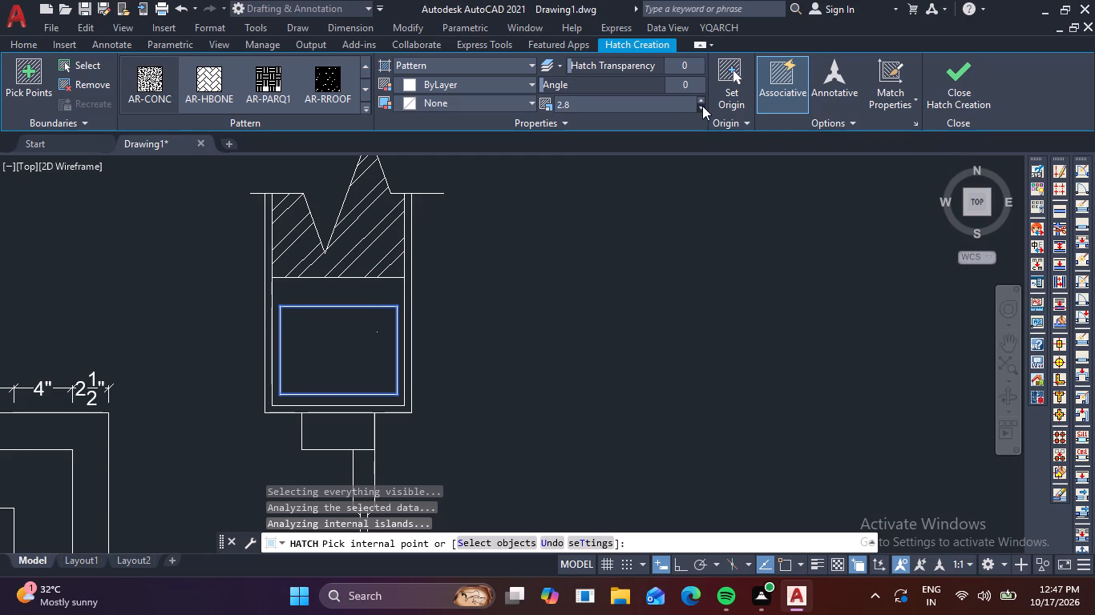
left_click(702, 106)
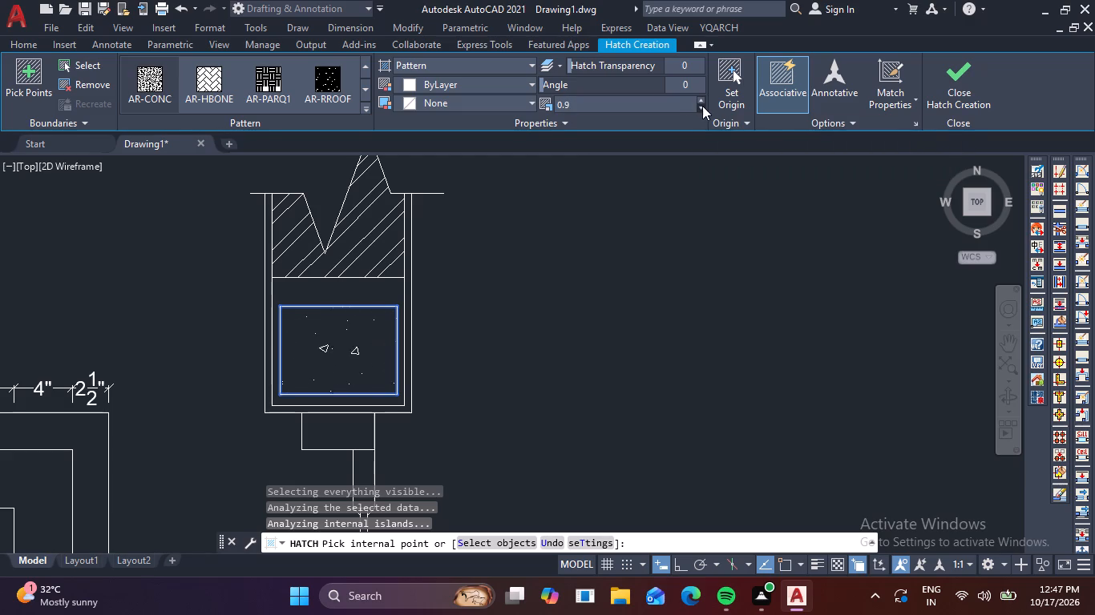
left_click(702, 106)
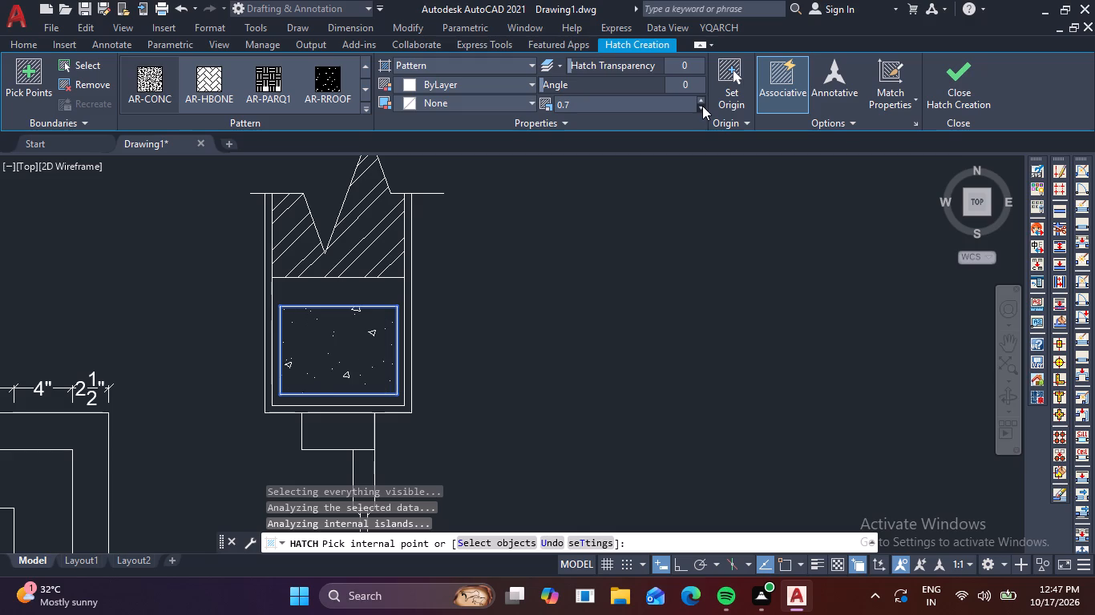
left_click(702, 106)
double_click(702, 106)
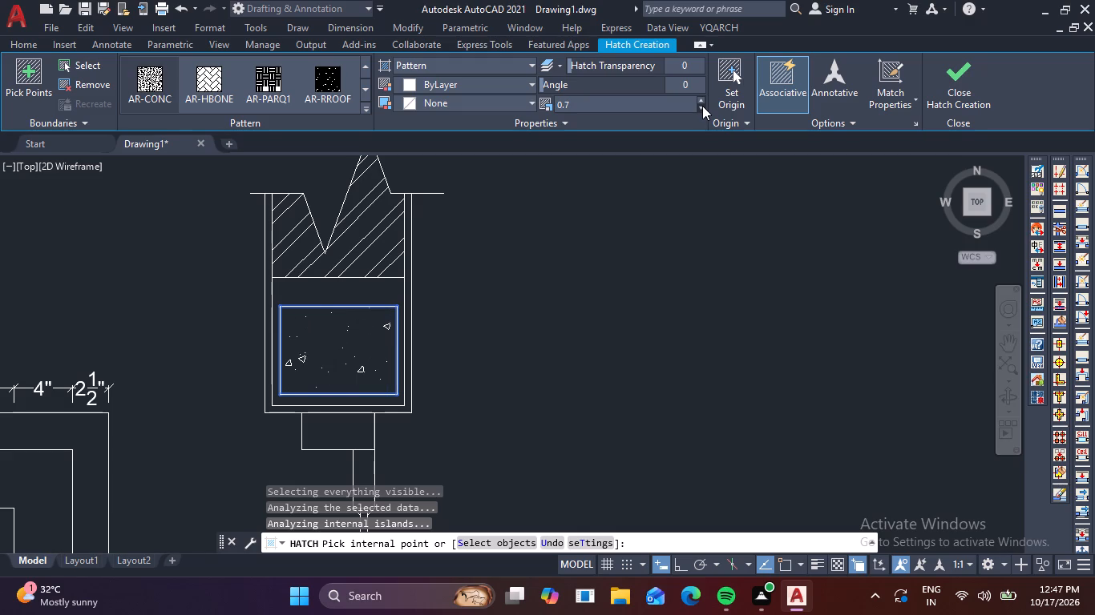
triple_click(702, 106)
left_click(702, 106)
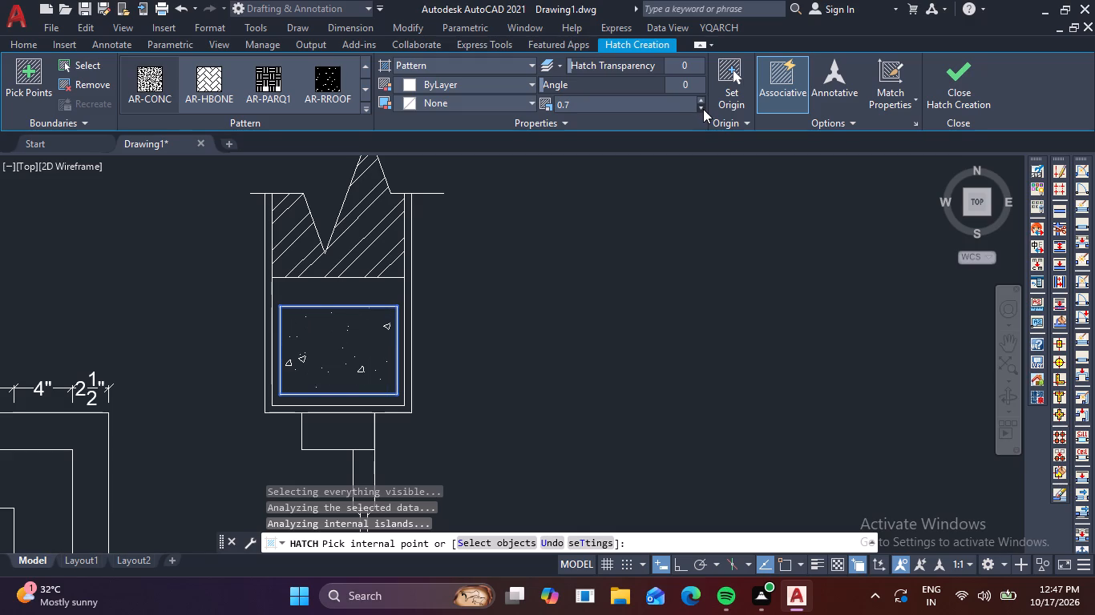
triple_click(703, 109)
scroll(639, 191, "down", 2)
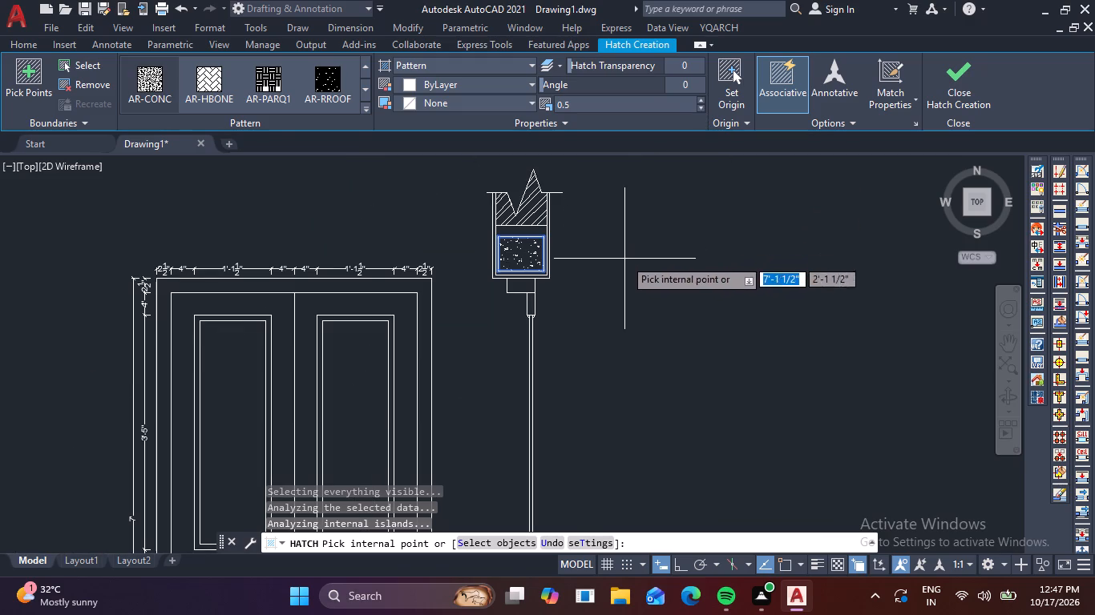
middle_click_drag(609, 261, 555, 236)
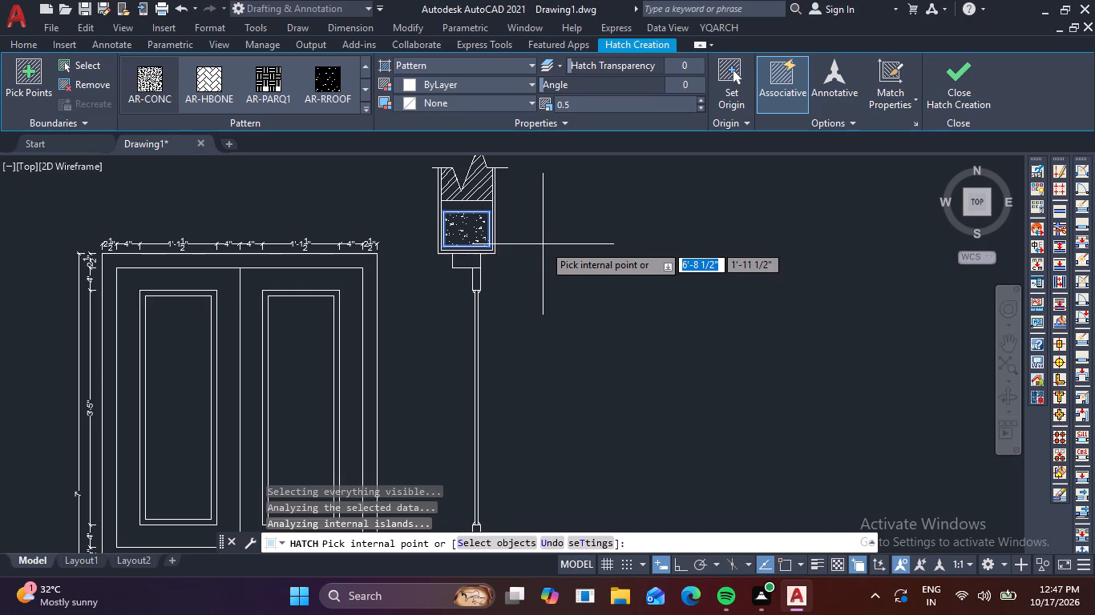
left_click(965, 79)
Hatch the window frame and shutter rail below the lintel with the alternating-diagonal pattern at scale 0.5.
key("space")
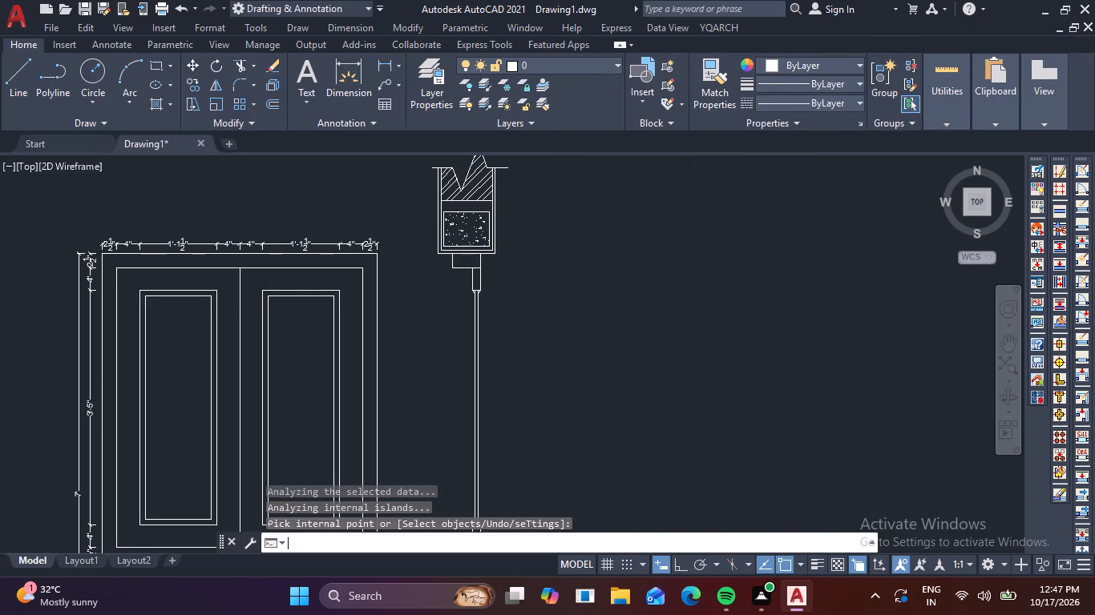
left_click(369, 109)
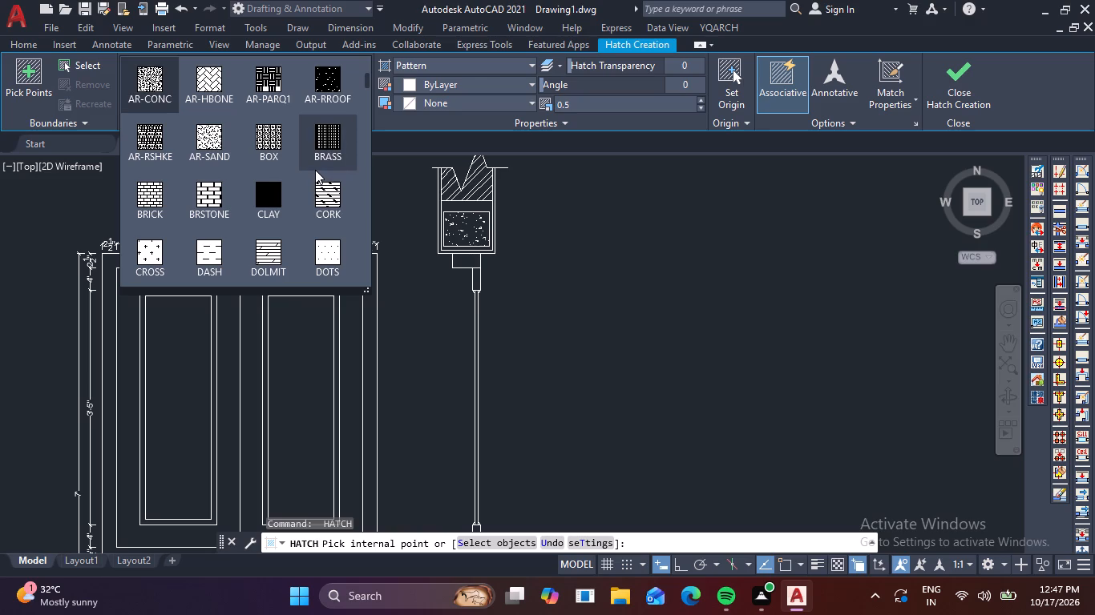
scroll(304, 163, "down", 1)
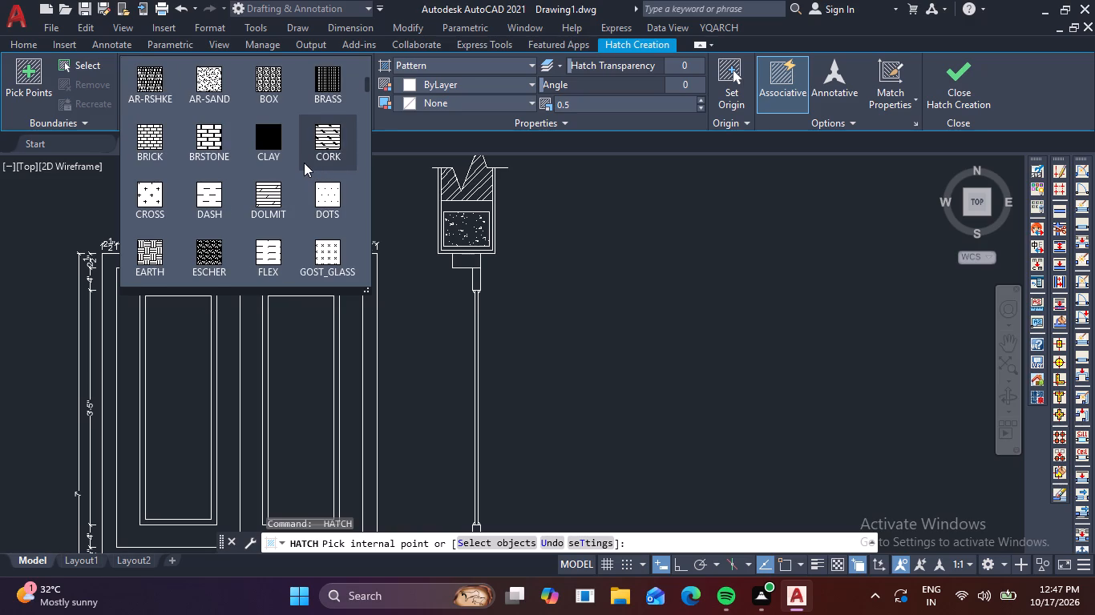
scroll(304, 163, "down", 1)
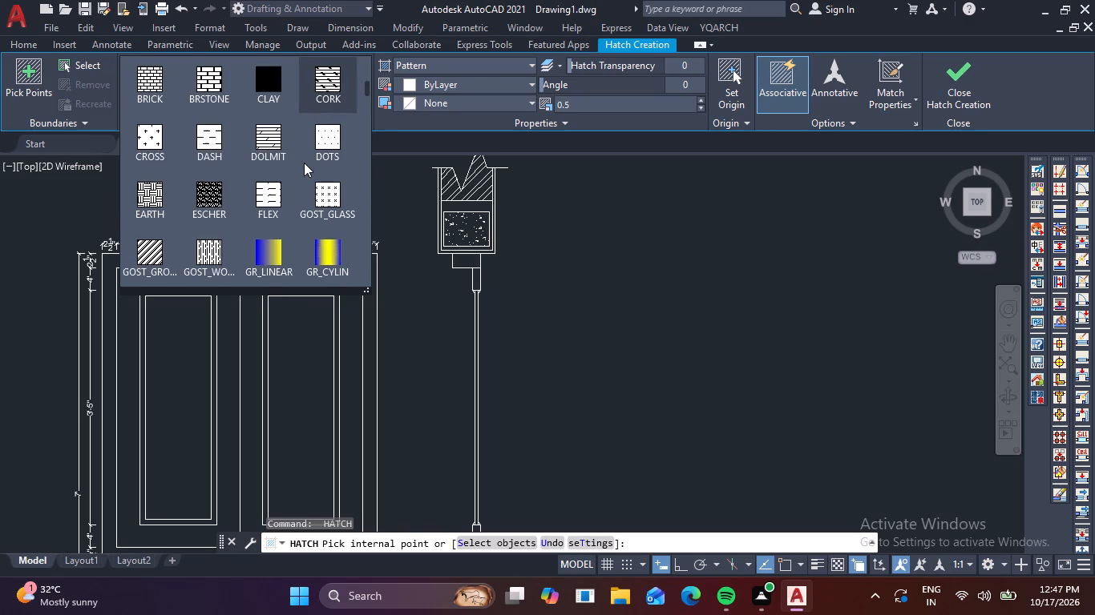
scroll(304, 163, "down", 4)
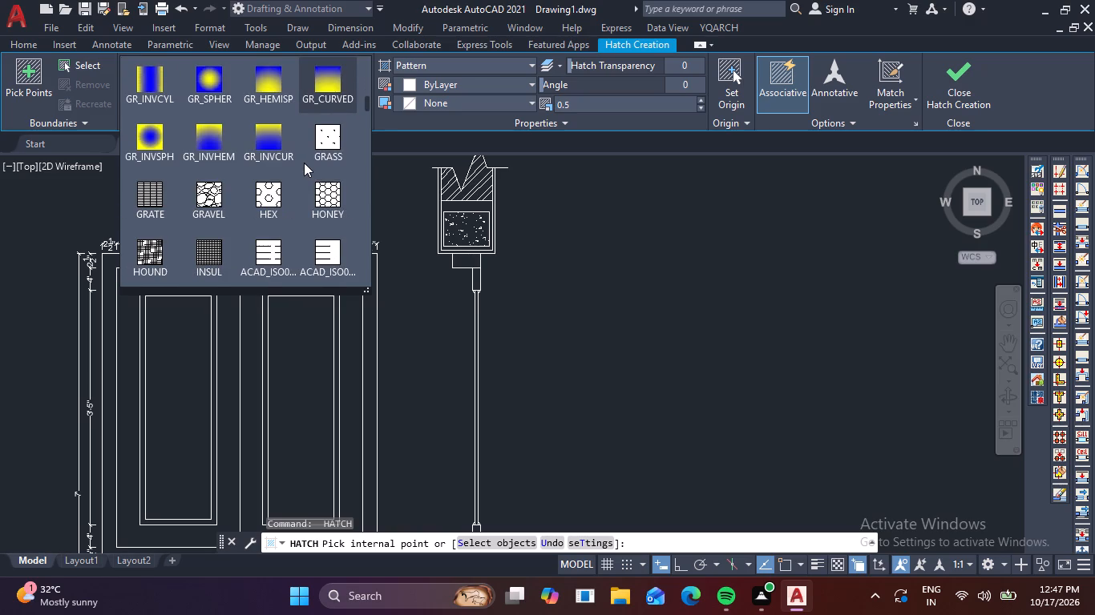
scroll(304, 163, "down", 4)
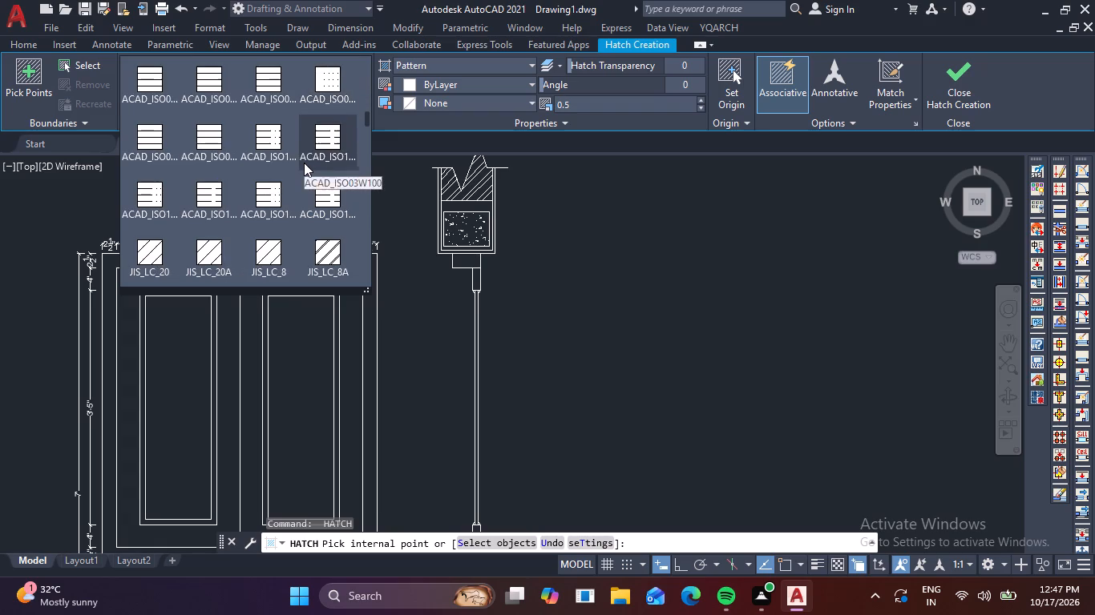
scroll(304, 163, "down", 5)
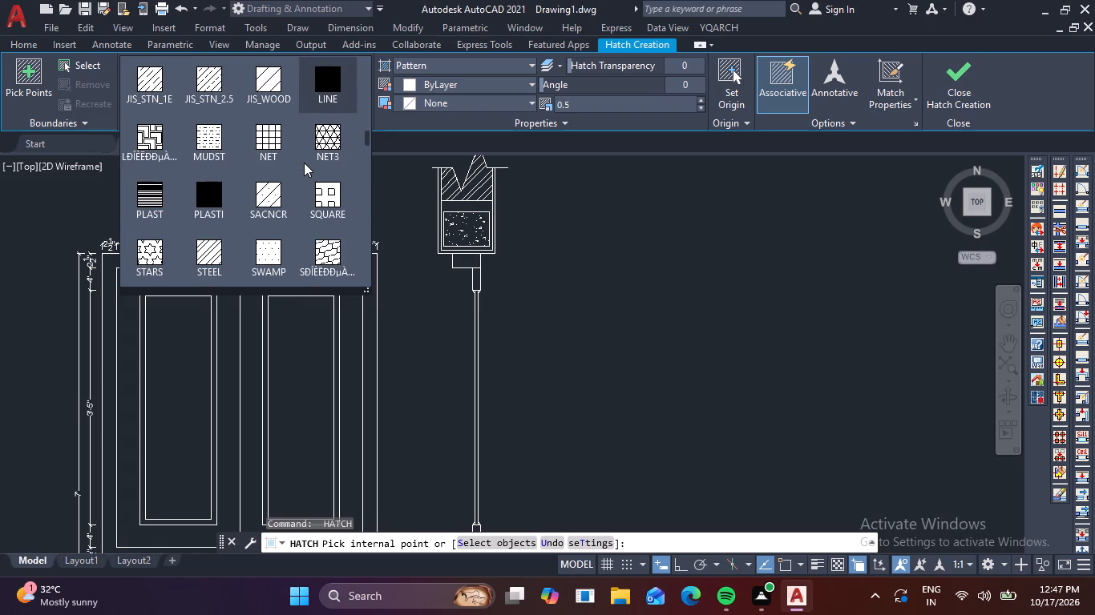
scroll(304, 163, "down", 3)
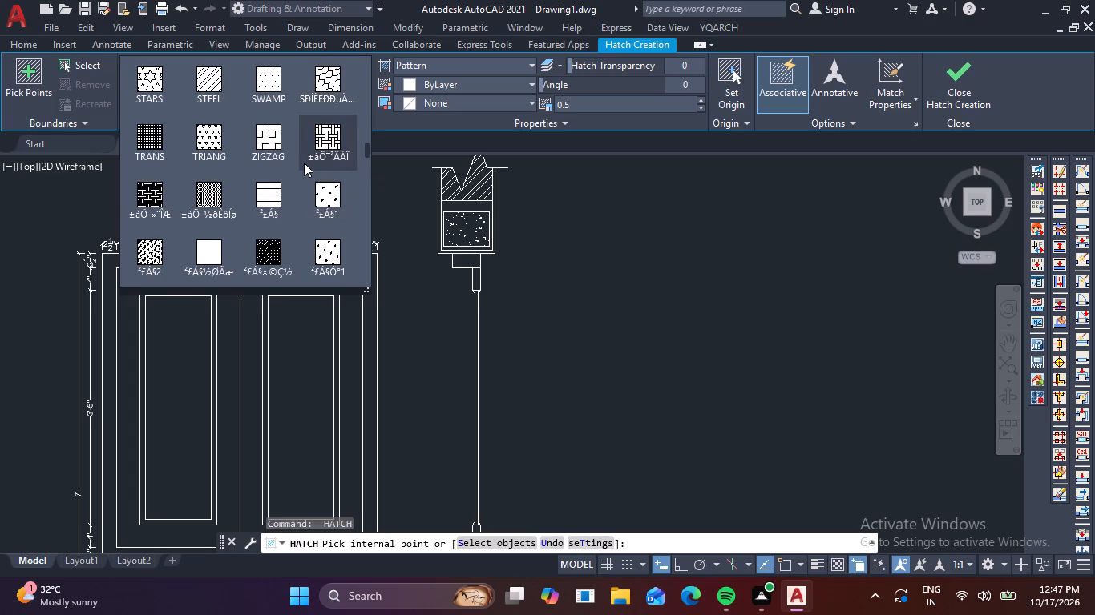
scroll(304, 163, "down", 2)
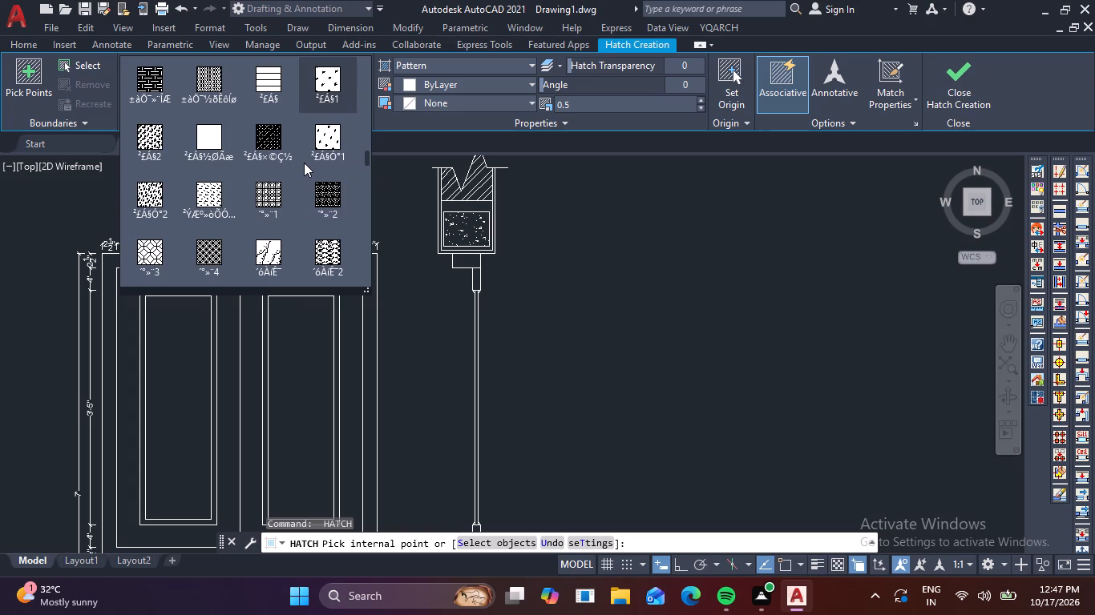
scroll(304, 163, "down", 1)
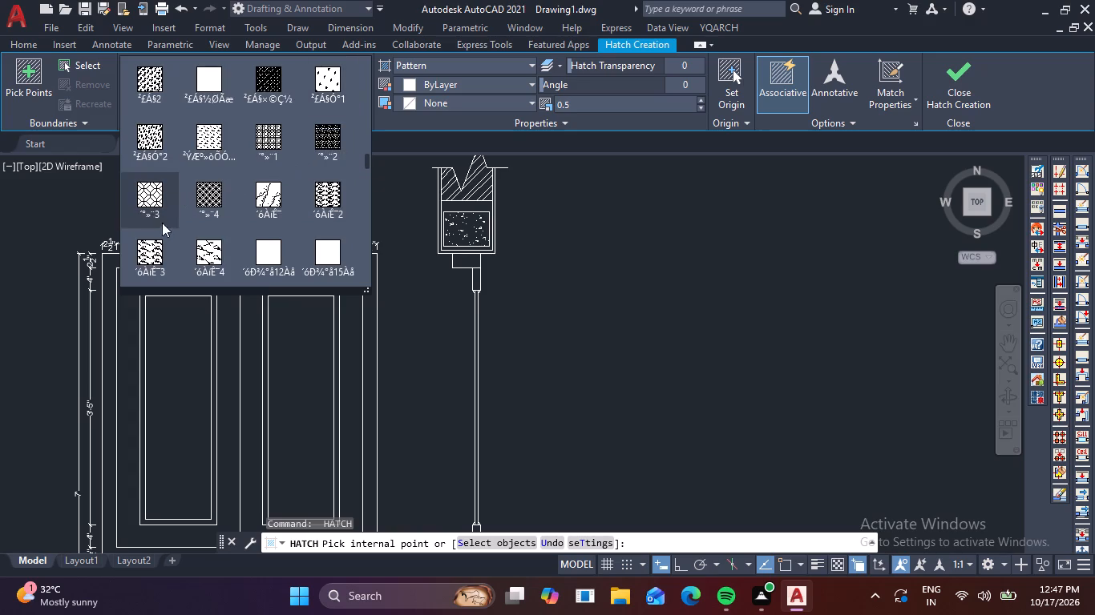
scroll(238, 145, "down", 1)
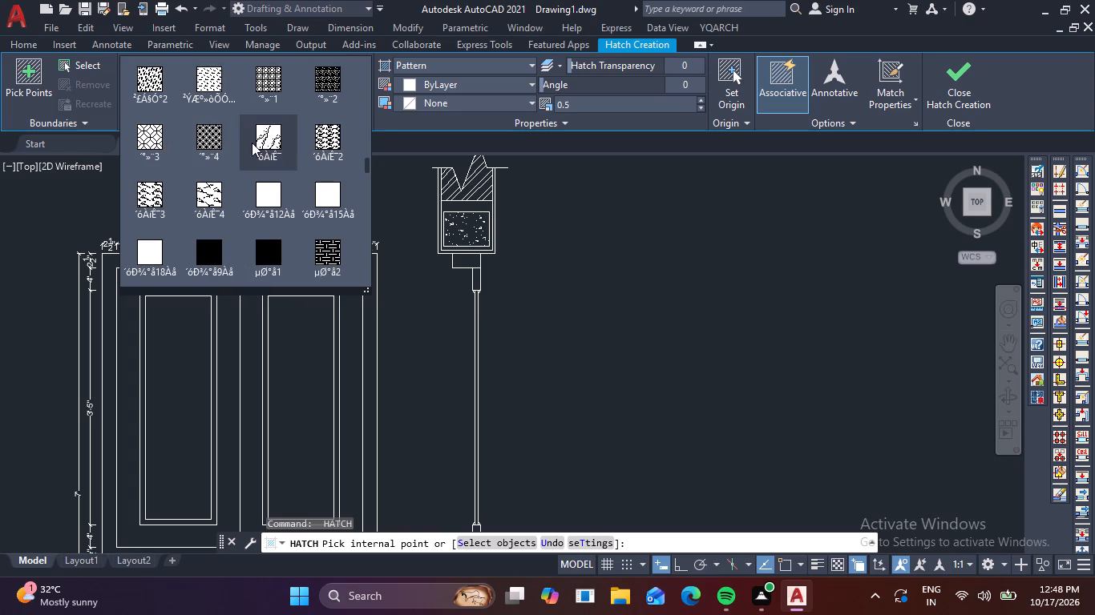
scroll(253, 143, "down", 2)
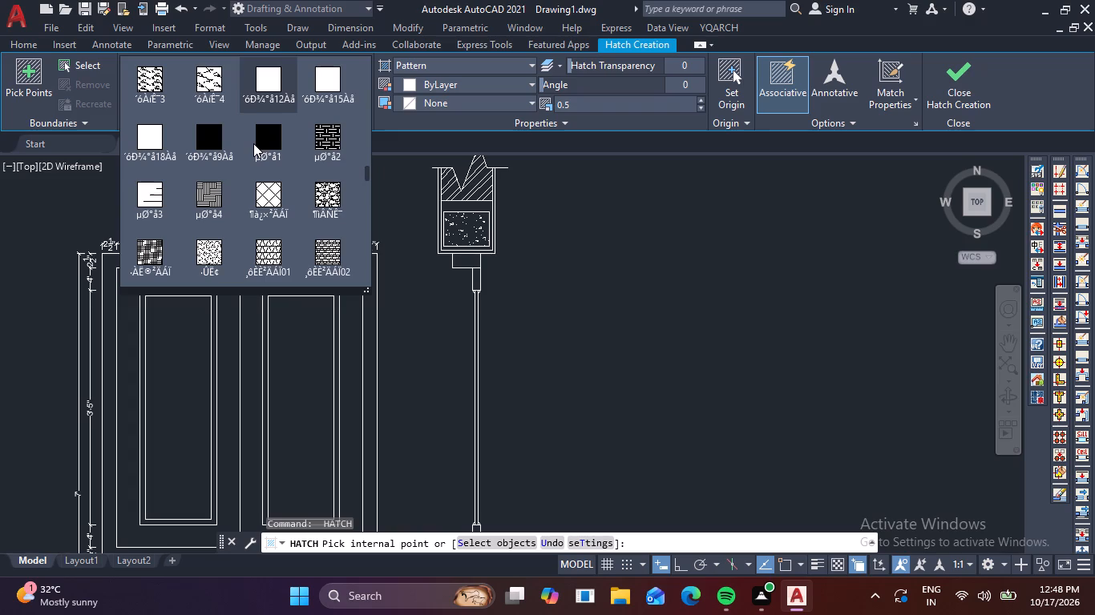
scroll(253, 143, "down", 1)
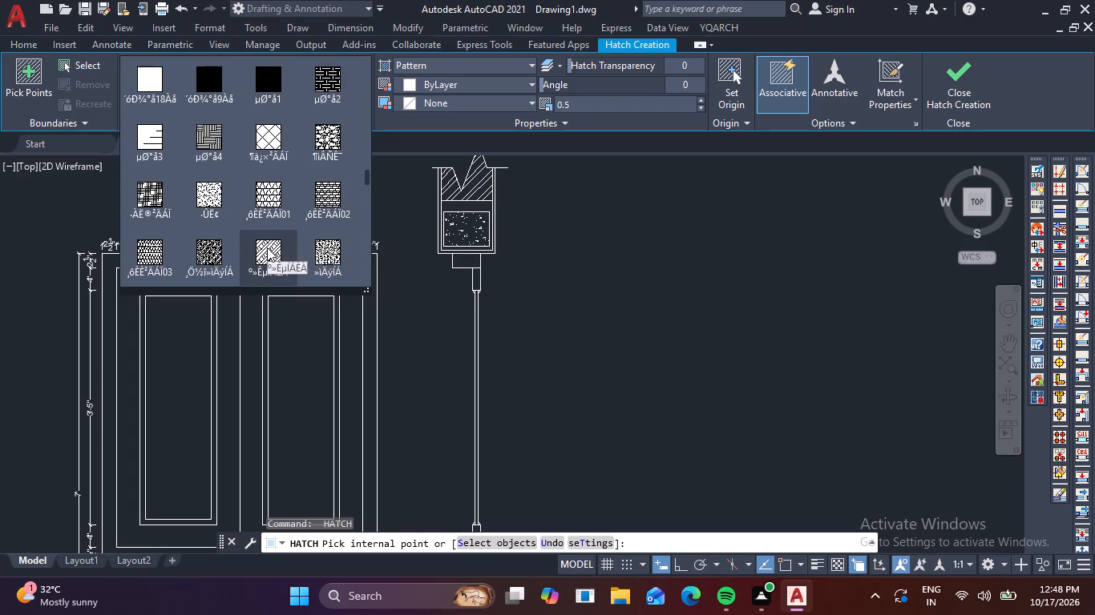
left_click(267, 248)
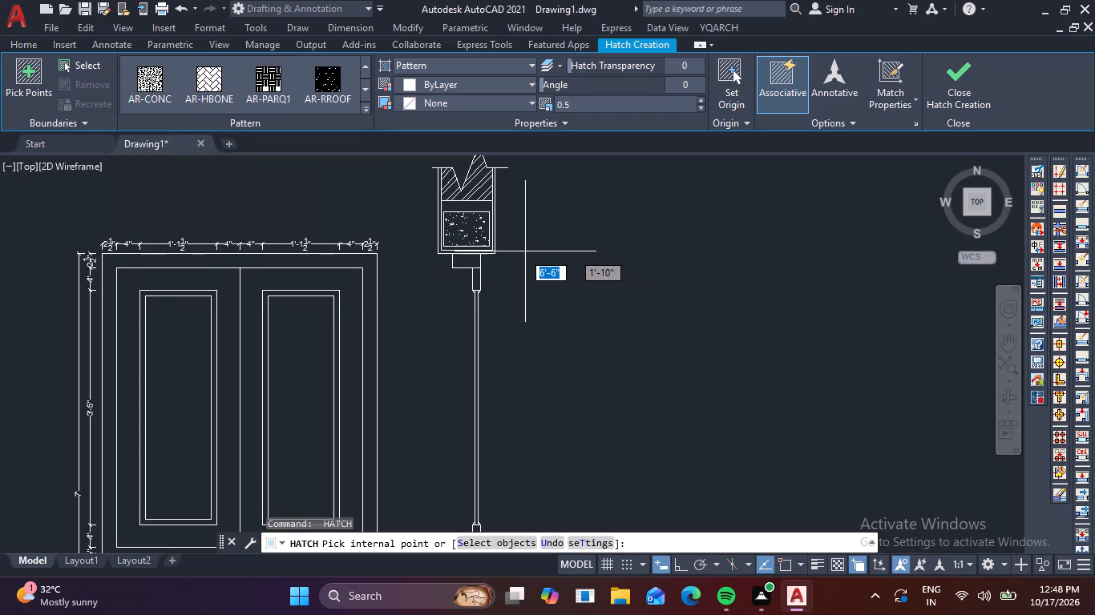
scroll(482, 266, "up", 2)
left_click(465, 251)
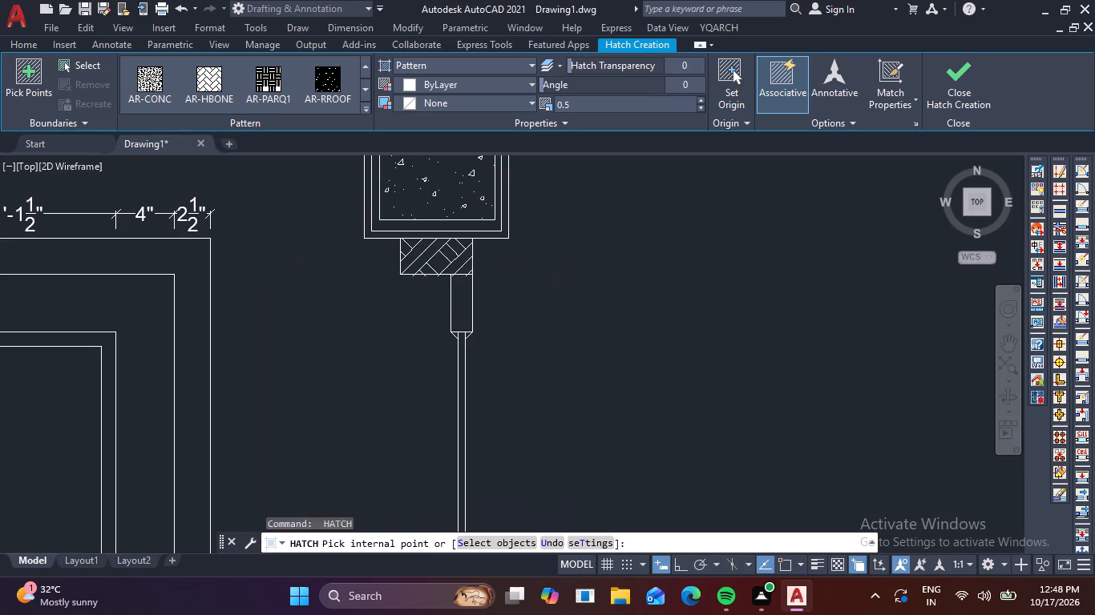
left_click(456, 319)
Hatch the bottom frame piece and the shutter rail above the lower wall with the same alternating-diagonal pattern.
scroll(532, 313, "down", 3)
middle_click_drag(611, 396, 554, 251)
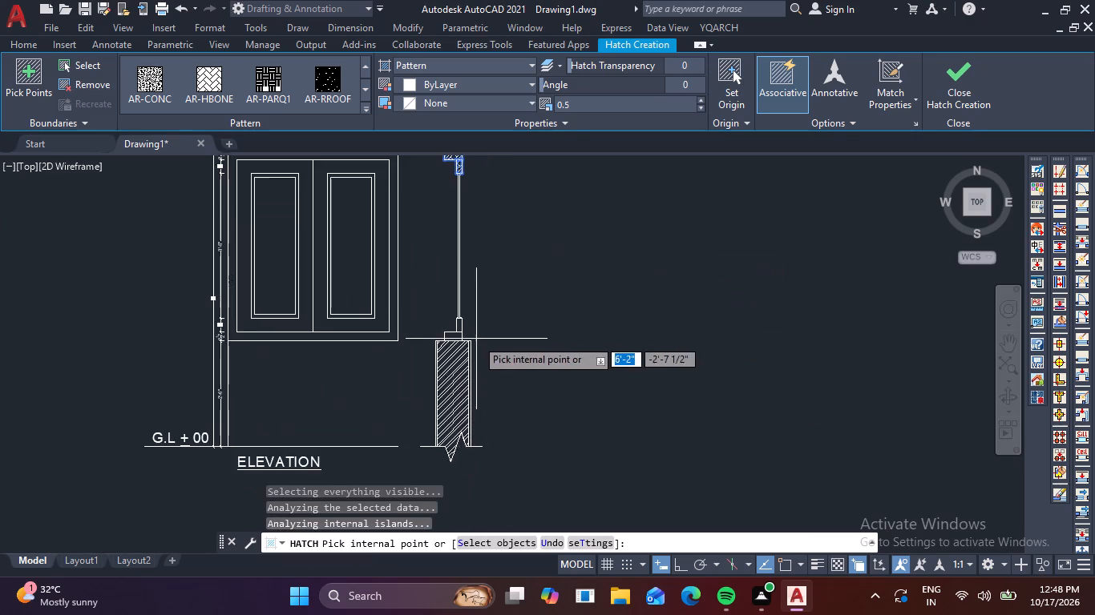
scroll(471, 335, "up", 3)
left_click(408, 340)
left_click(430, 300)
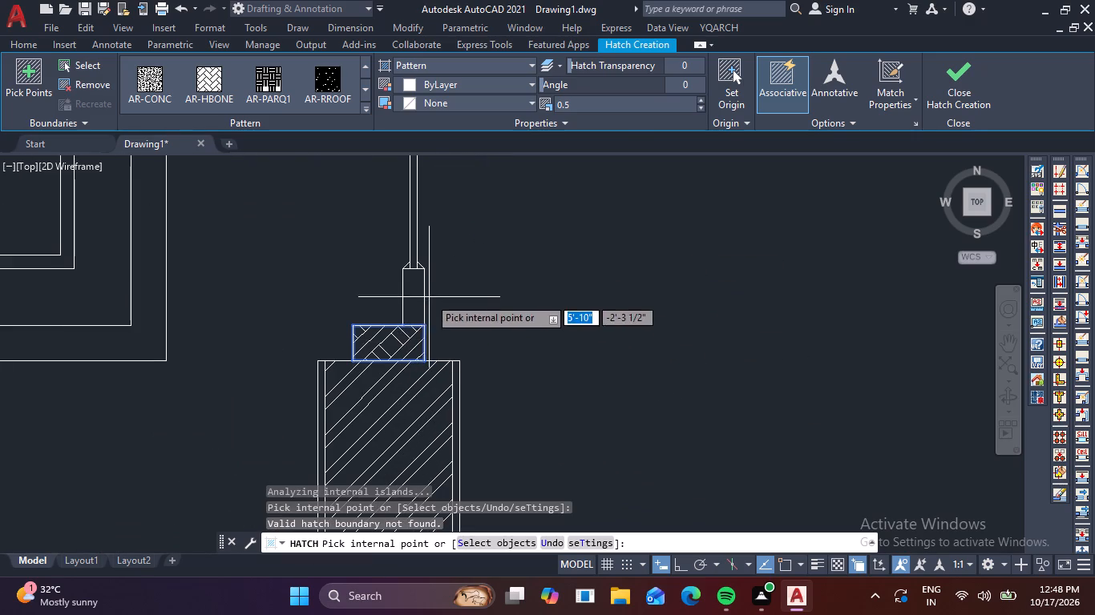
left_click(415, 290)
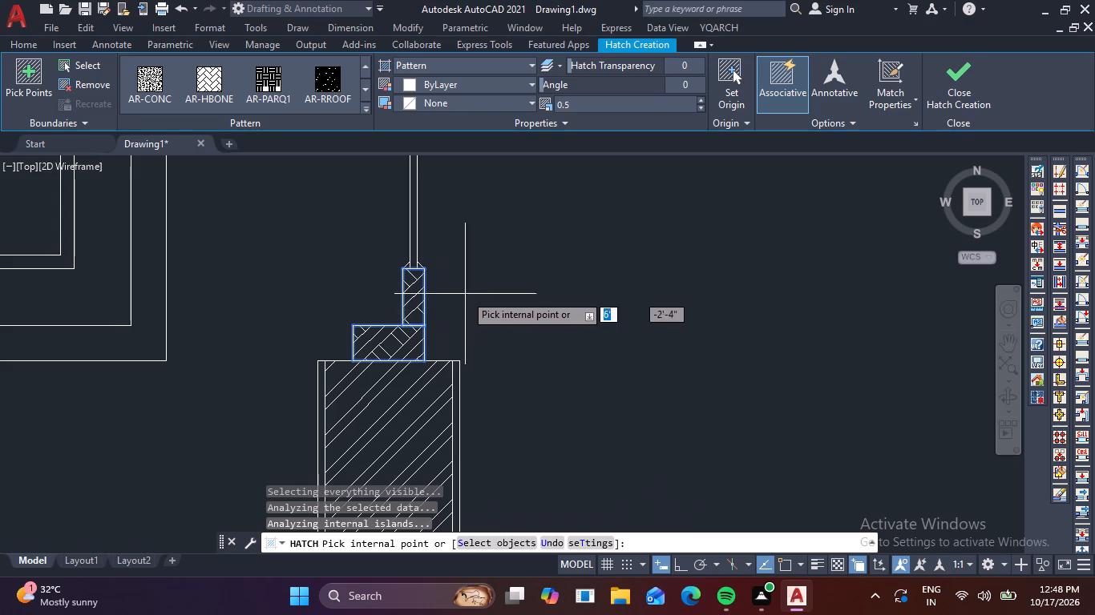
left_click(979, 83)
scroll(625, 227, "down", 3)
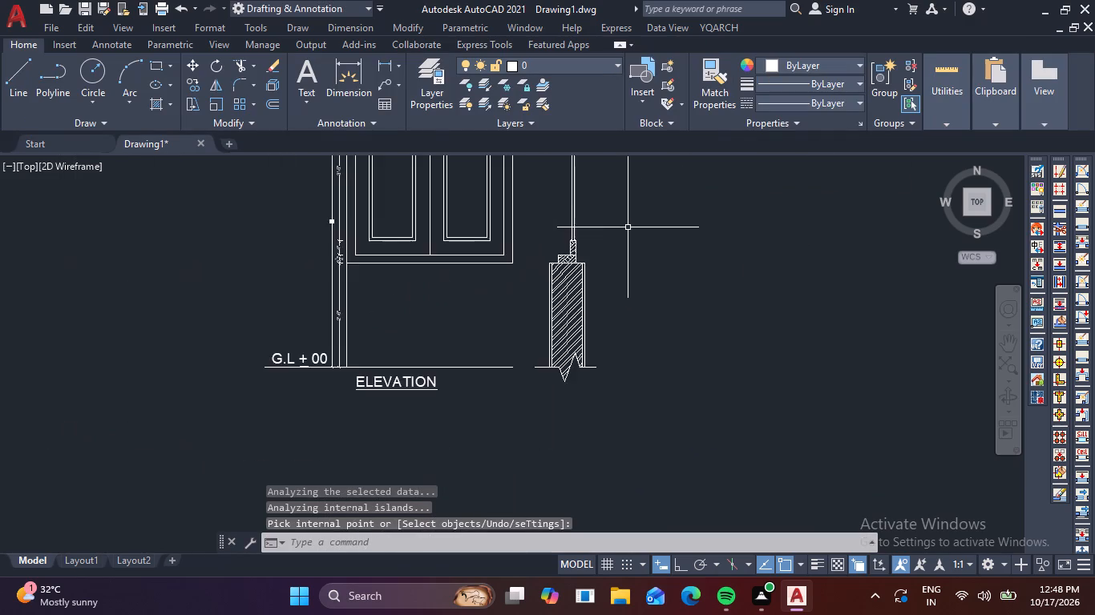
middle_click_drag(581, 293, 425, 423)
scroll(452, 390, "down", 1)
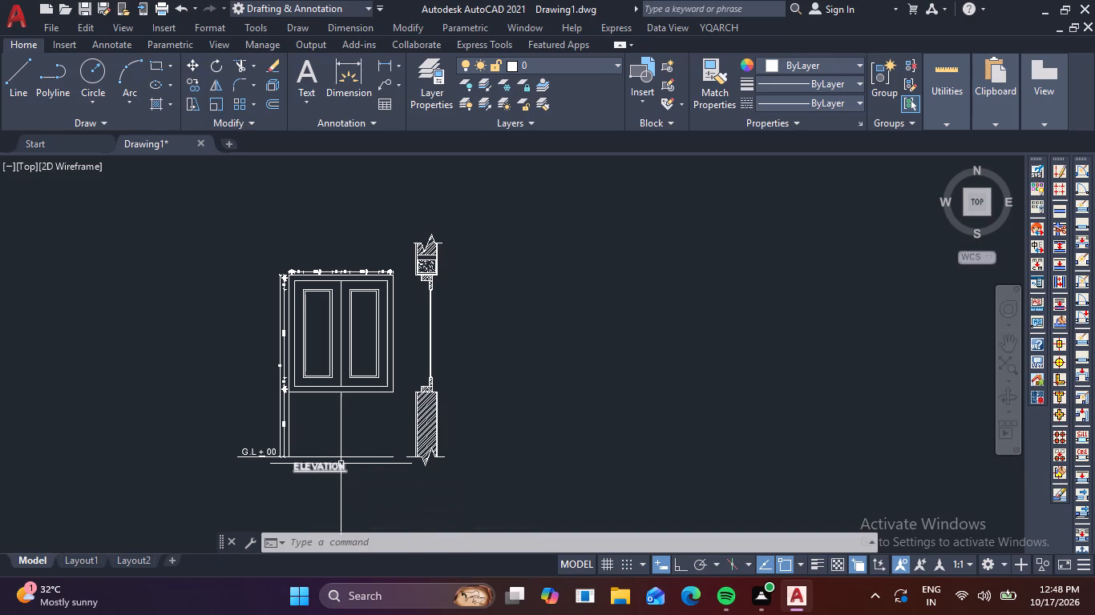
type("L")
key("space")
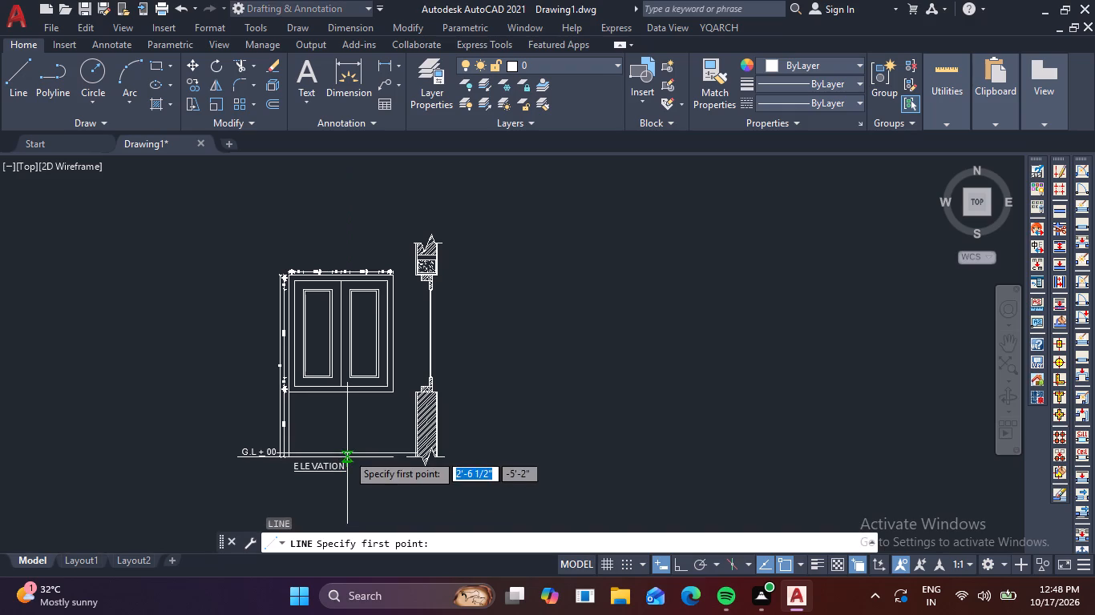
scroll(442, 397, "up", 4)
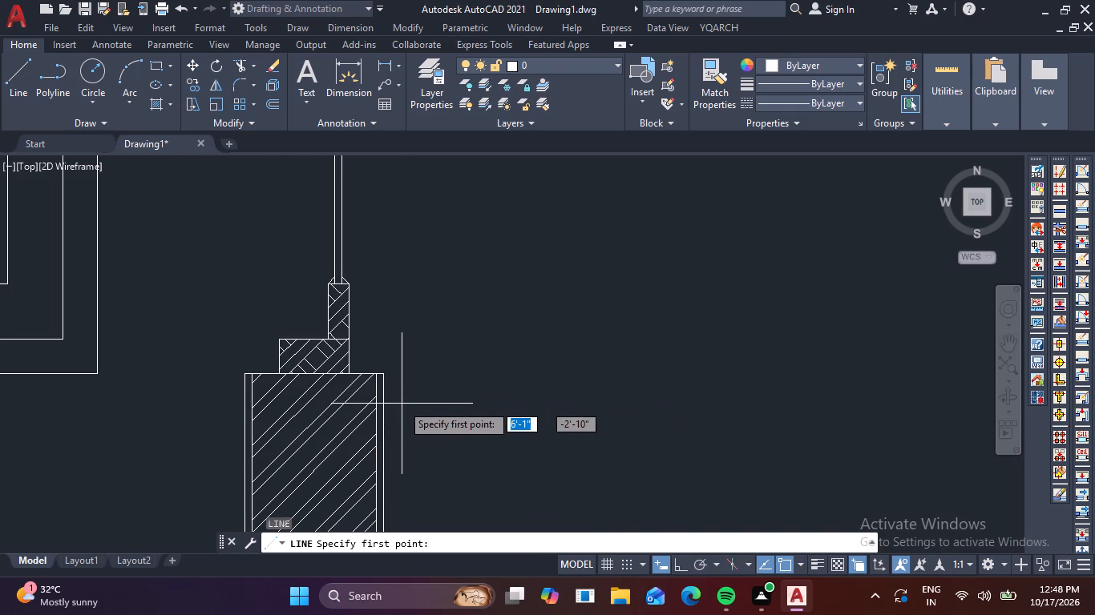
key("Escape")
Offset the top line of the lower section wall 1/2" downward into the wall.
key("o")
key("Return")
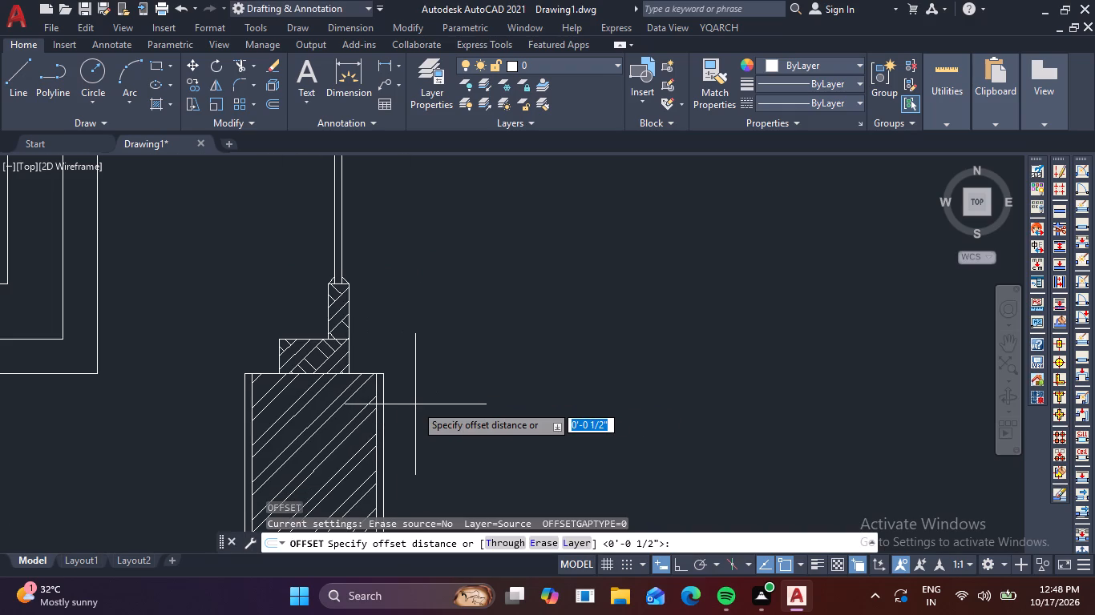
key("space")
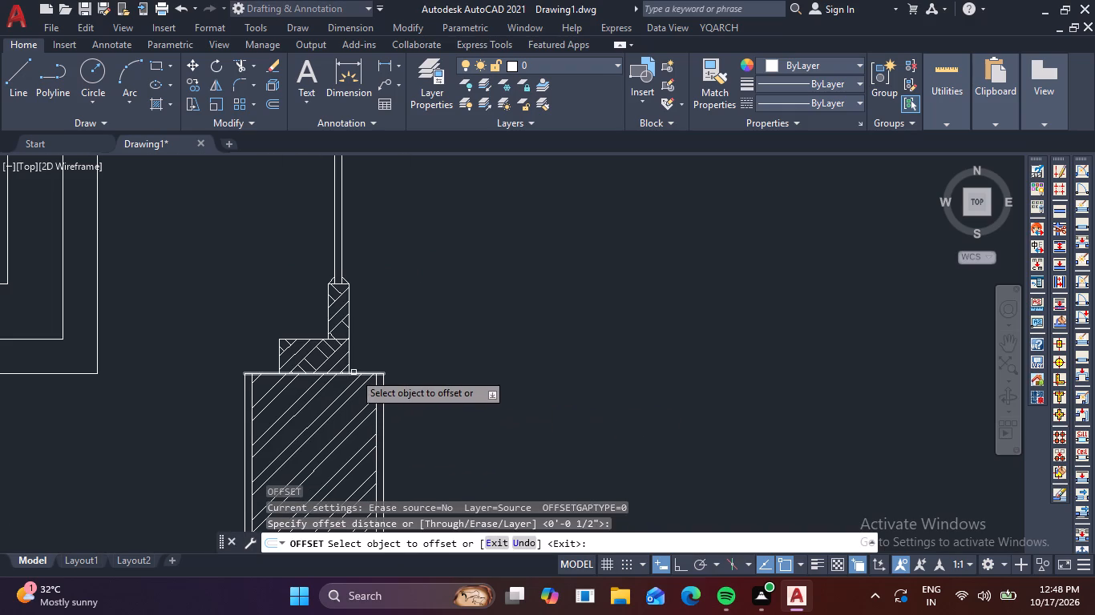
left_click(358, 372)
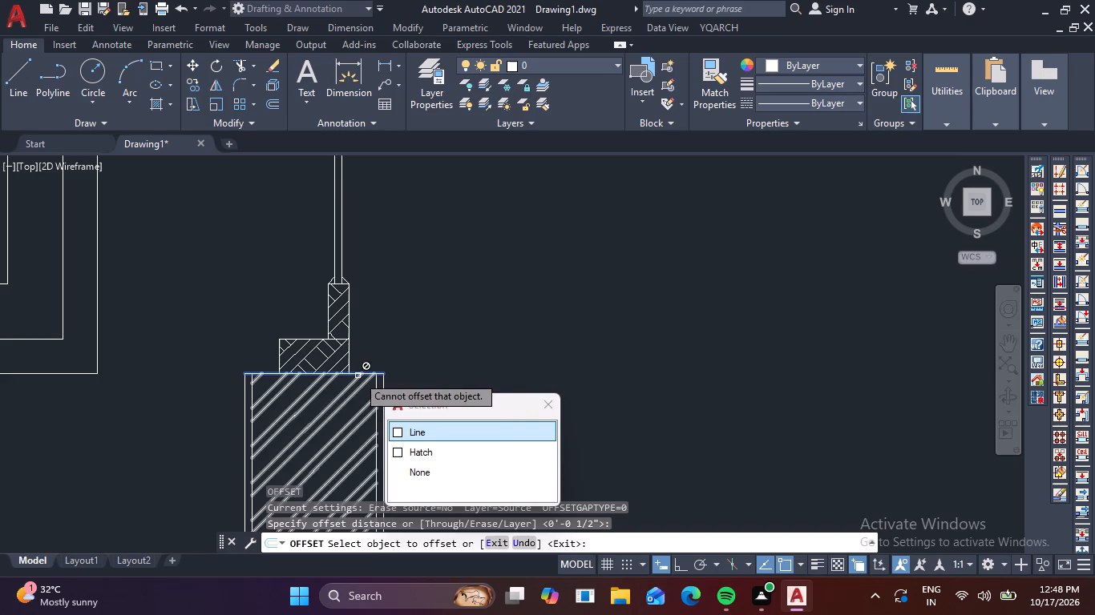
left_click(408, 424)
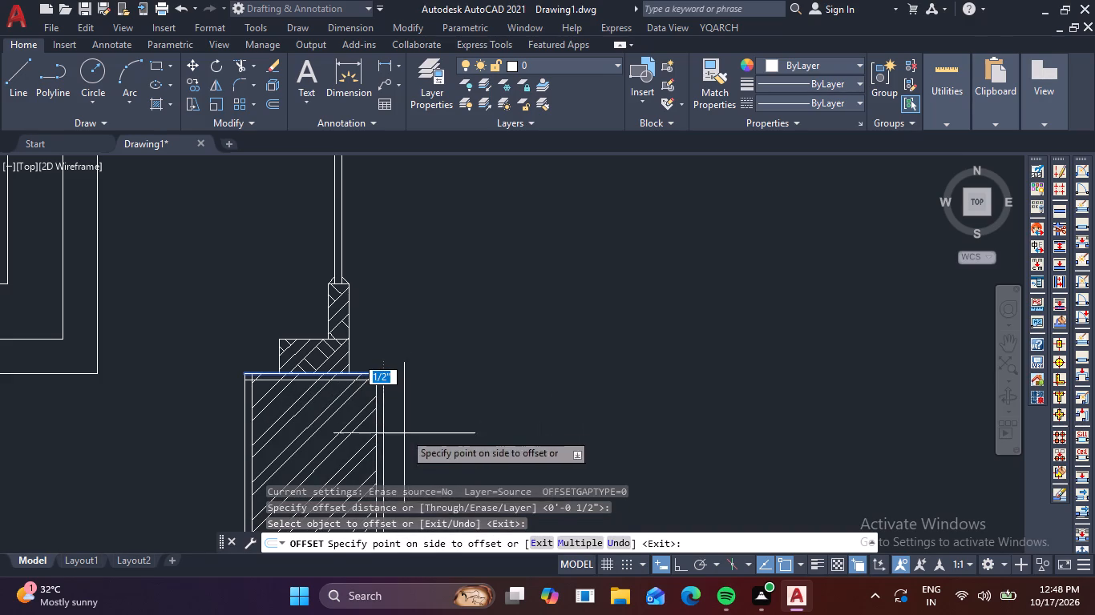
left_click(374, 490)
left_click(439, 443)
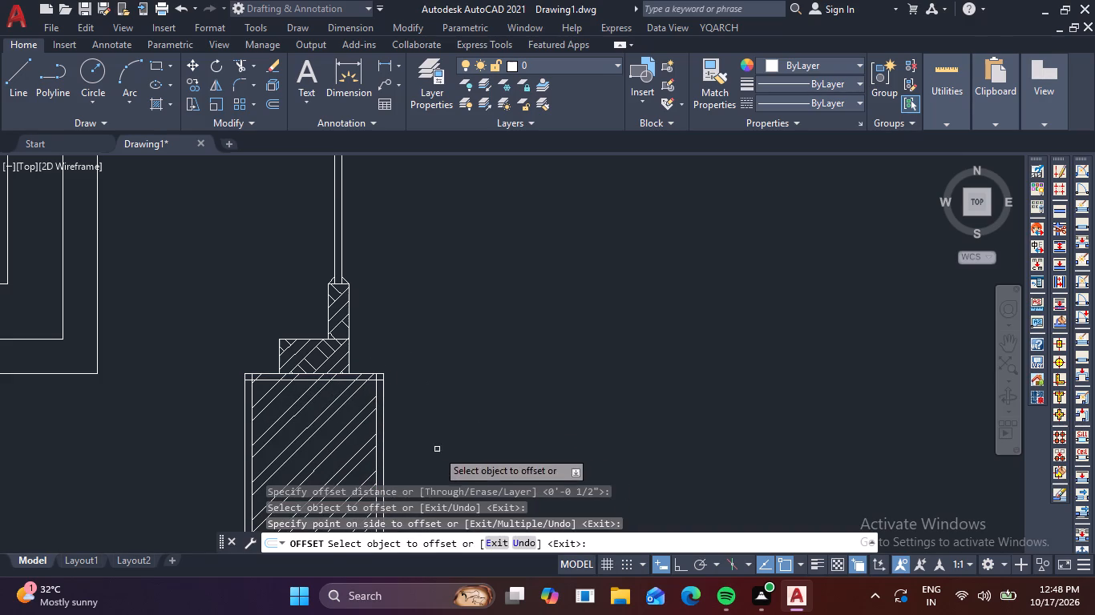
scroll(352, 376, "up", 3)
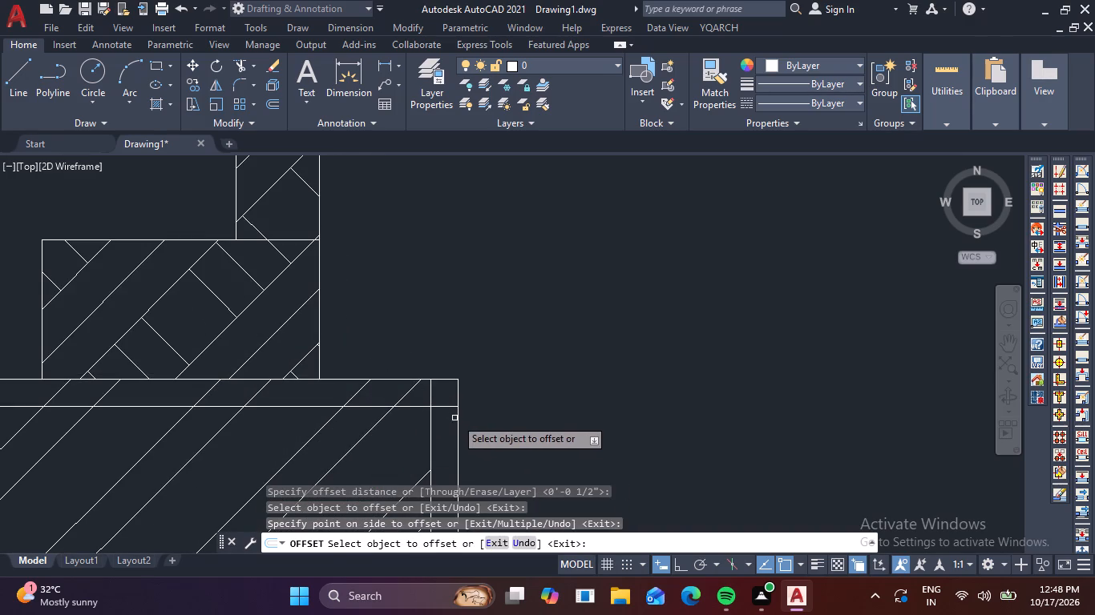
key("Escape")
Trim the lower wall's right inner vertical line above the offset line and try to trim the hatch in that strip.
type("TR")
key("space")
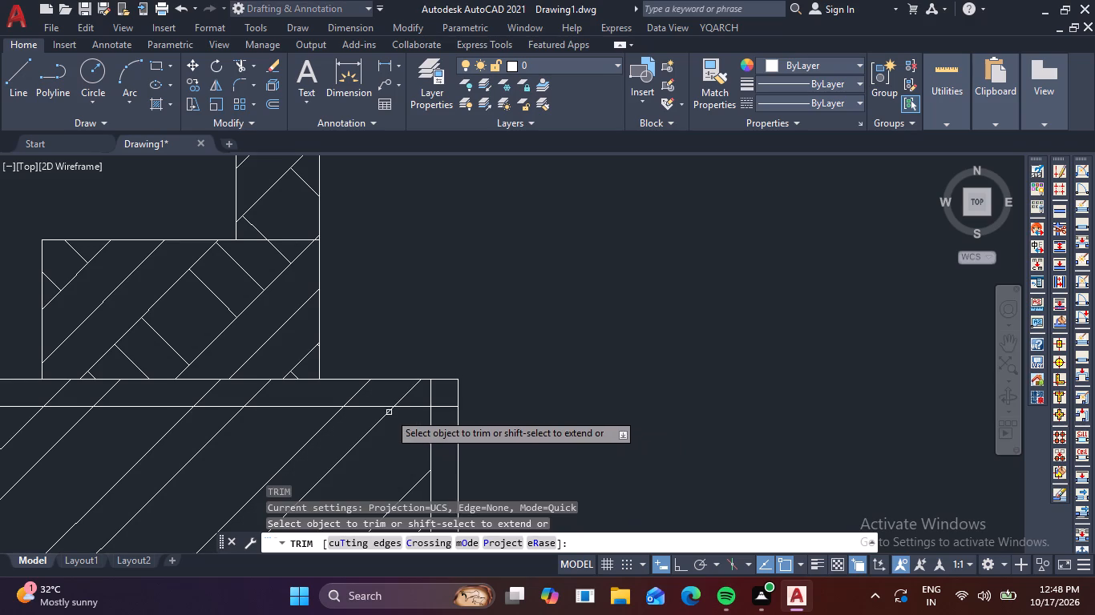
left_click_drag(406, 390, 434, 396)
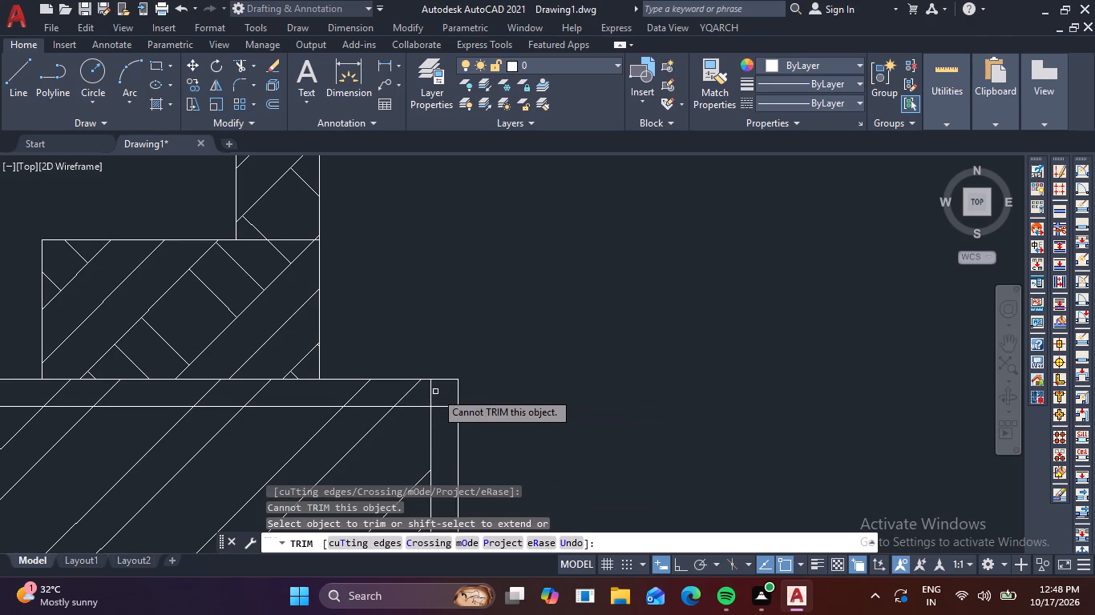
left_click_drag(432, 392, 360, 391)
left_click(345, 393)
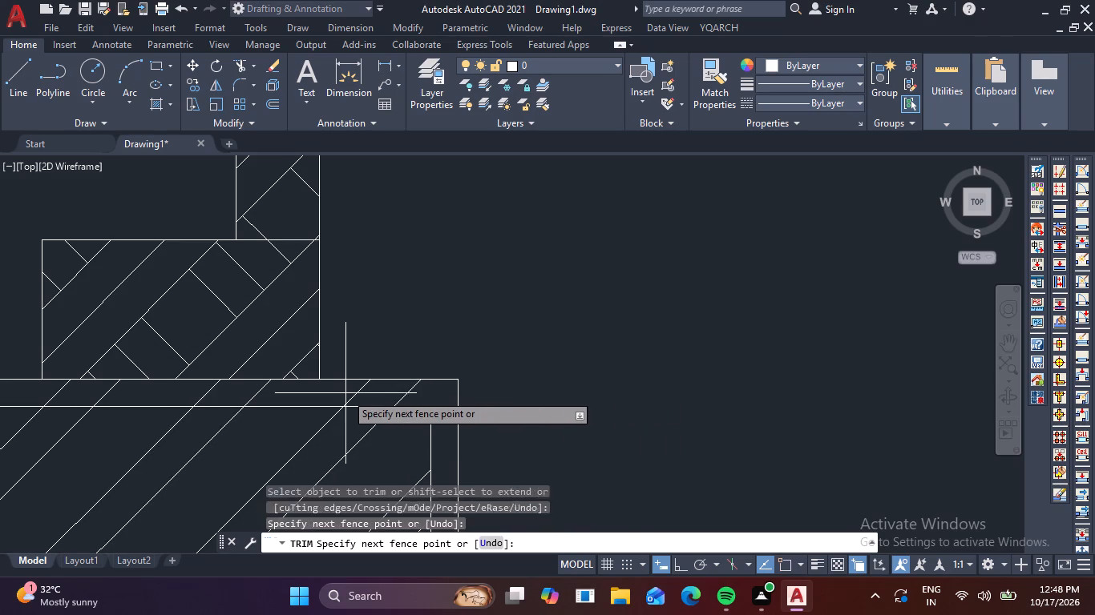
left_click_drag(383, 392, 402, 395)
left_click_drag(414, 396, 381, 392)
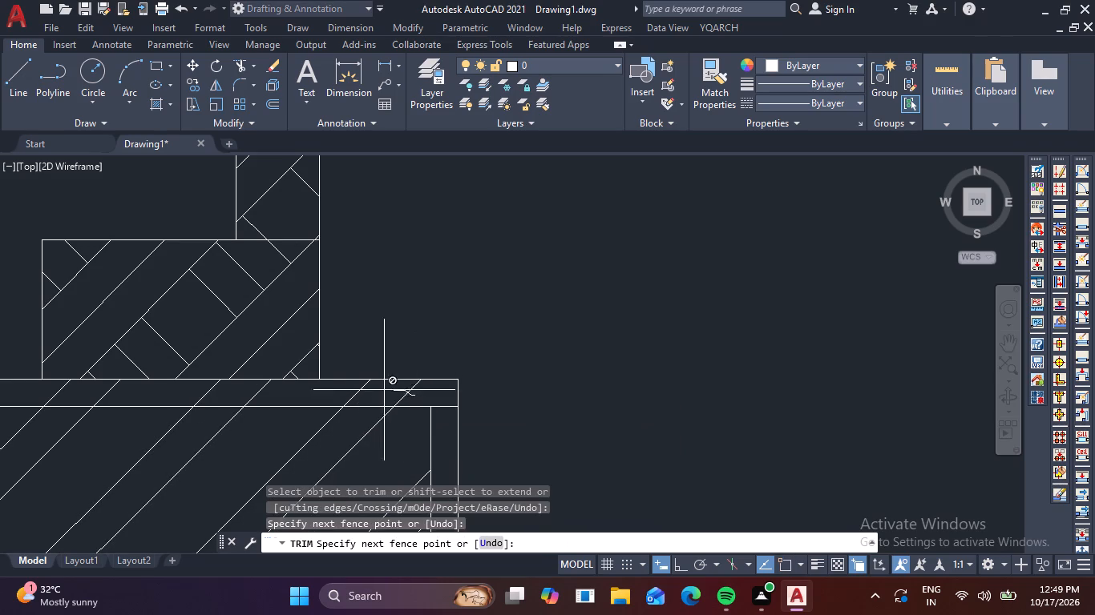
left_click_drag(381, 392, 338, 396)
left_click(338, 396)
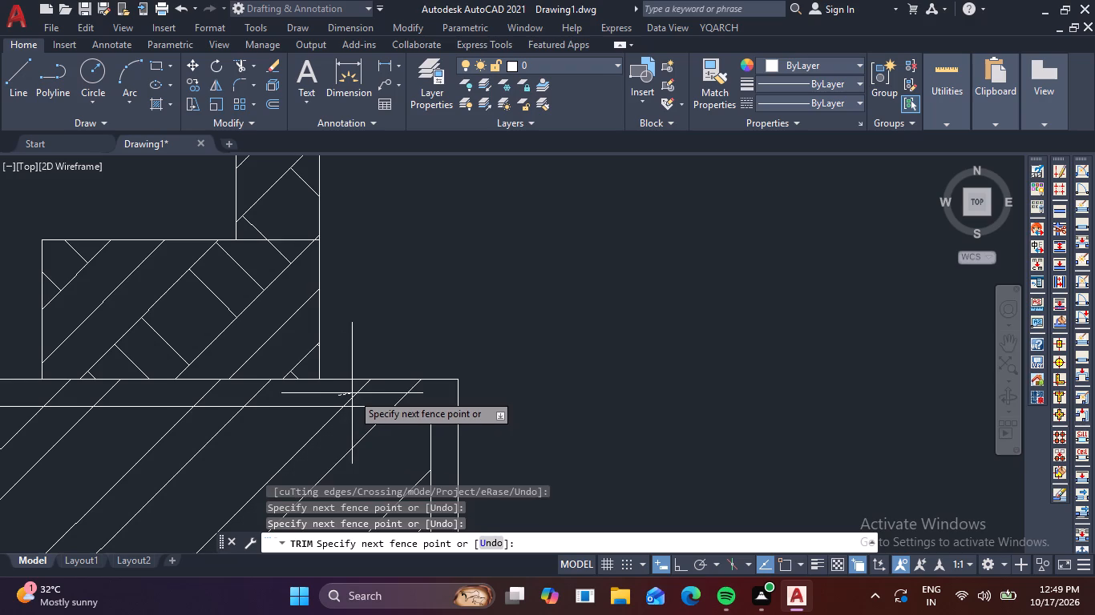
left_click(358, 392)
triple_click(358, 392)
left_click(358, 392)
scroll(361, 392, "down", 2)
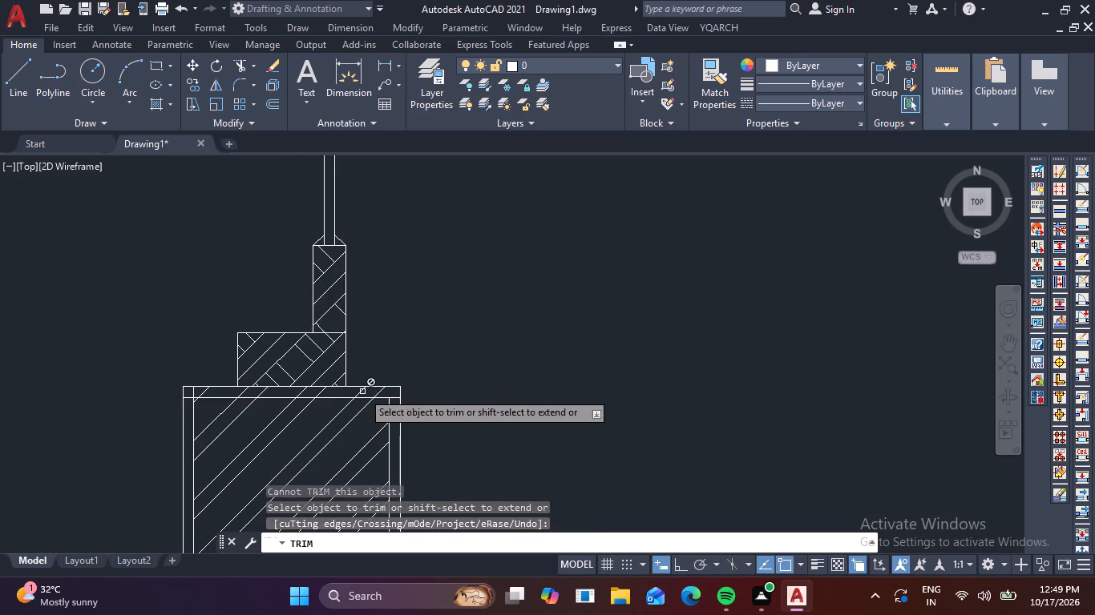
middle_click_drag(443, 394, 486, 319)
key("Escape")
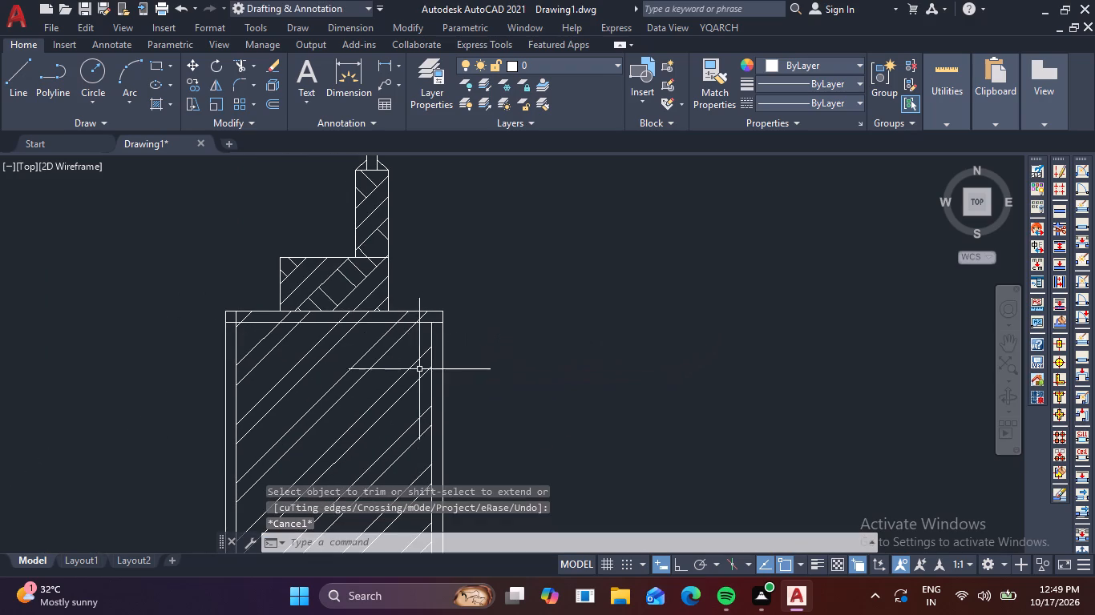
Delete the diagonal hatch inside the lower section wall.
left_click(396, 384)
key("Delete")
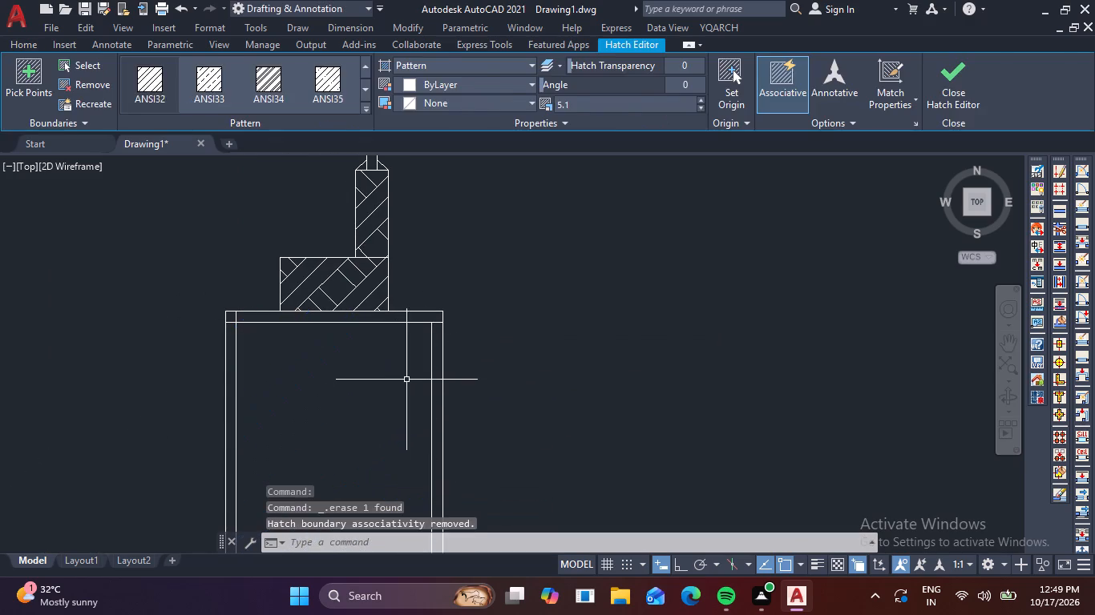
Hatch the lower section wall inside its inner outline with the ANSI32 pattern at scale 5.8.
scroll(411, 376, "down", 2)
scroll(512, 312, "down", 3)
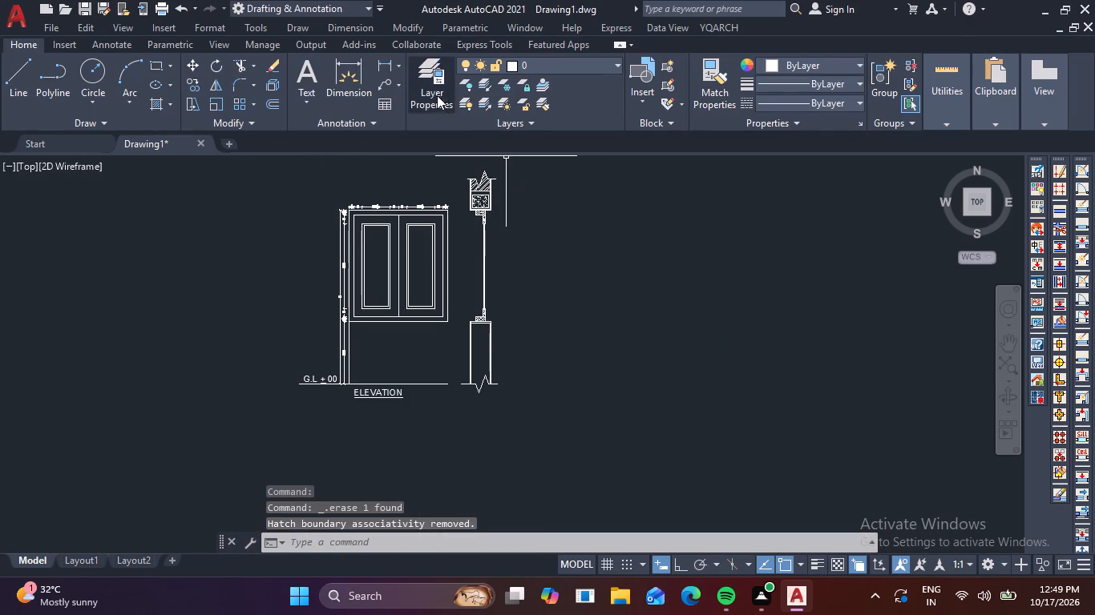
key("h")
key("space")
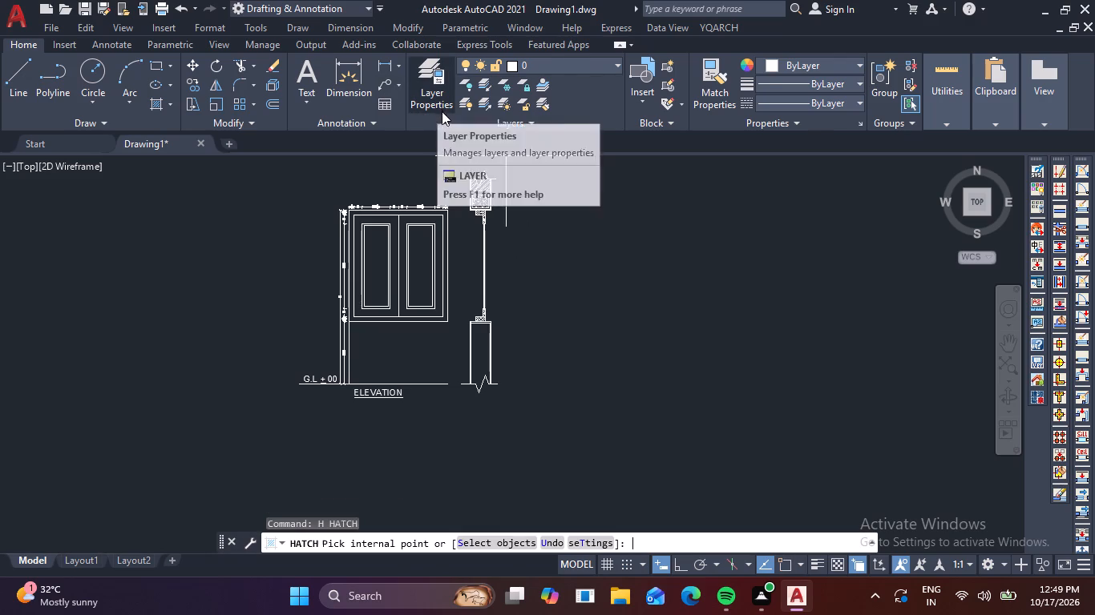
left_click(151, 84)
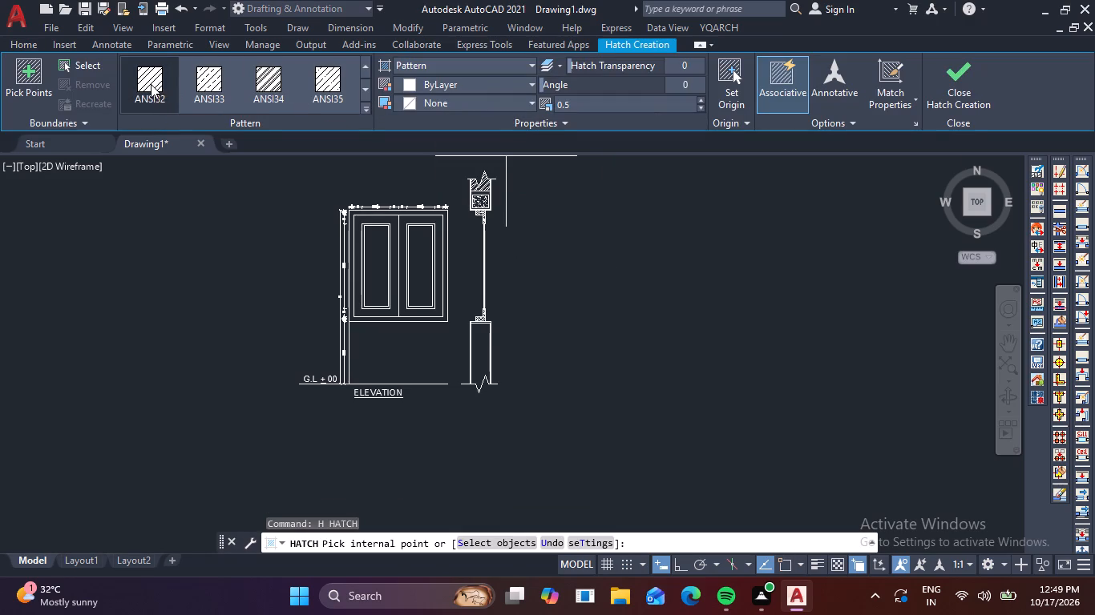
scroll(478, 347, "up", 2)
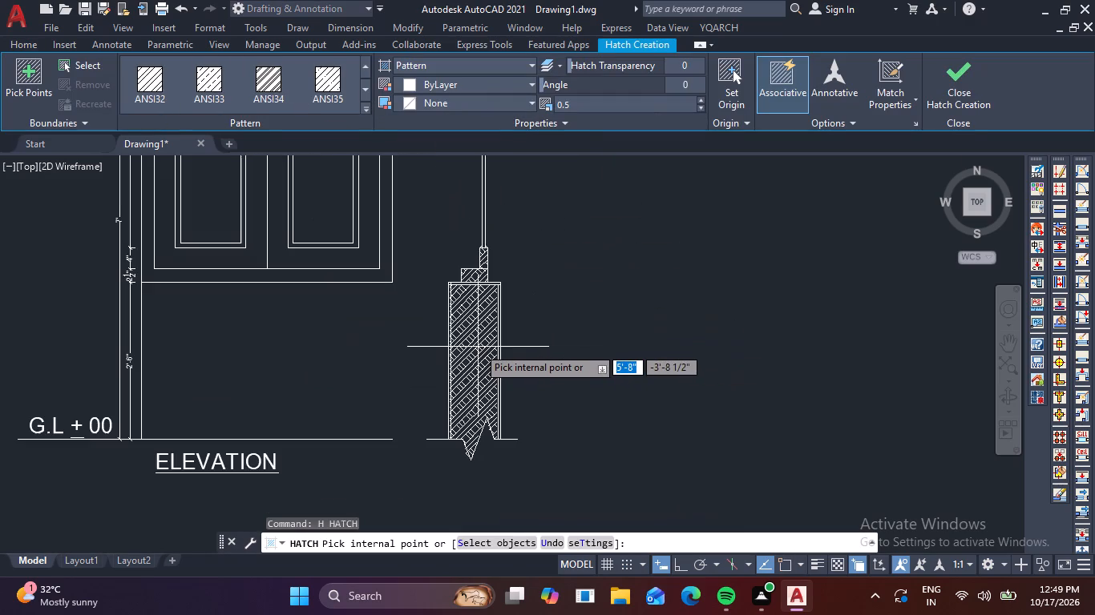
left_click(145, 83)
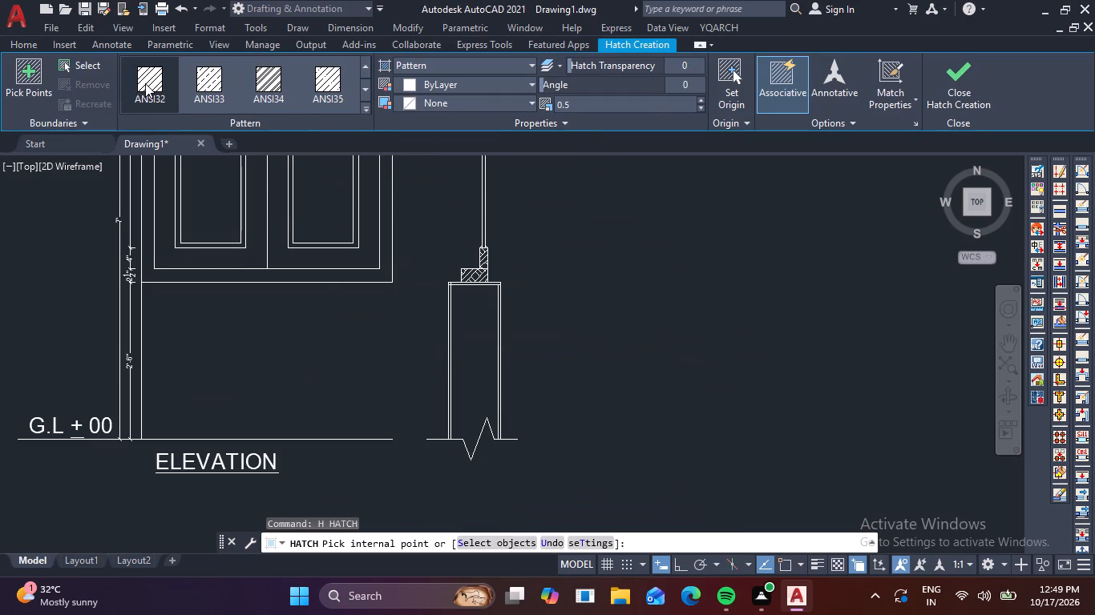
left_click(468, 320)
left_click(644, 109)
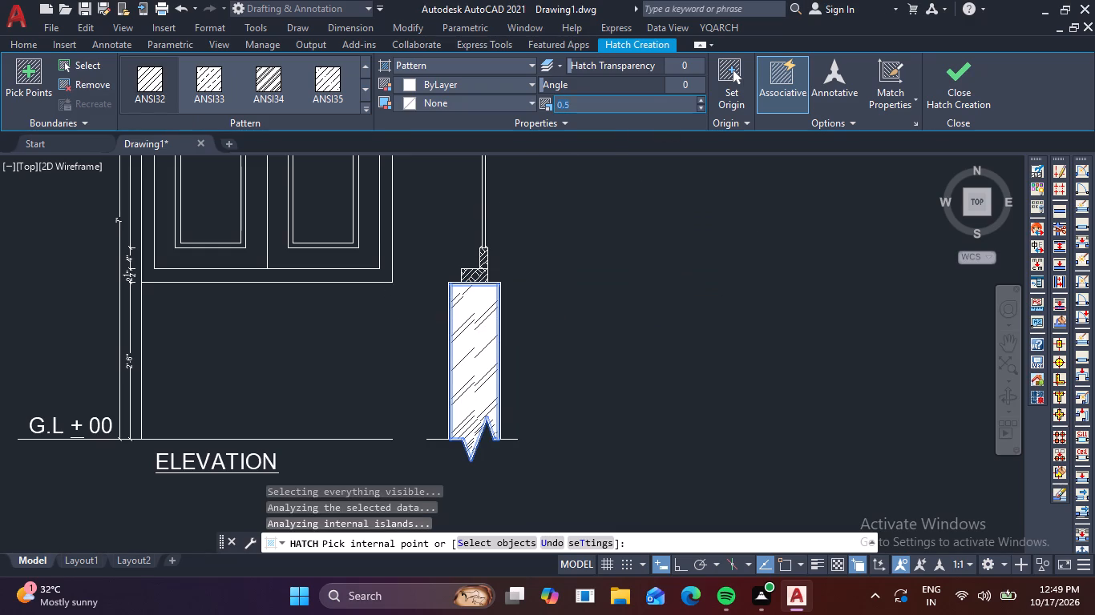
key("1")
key("5")
key("Return")
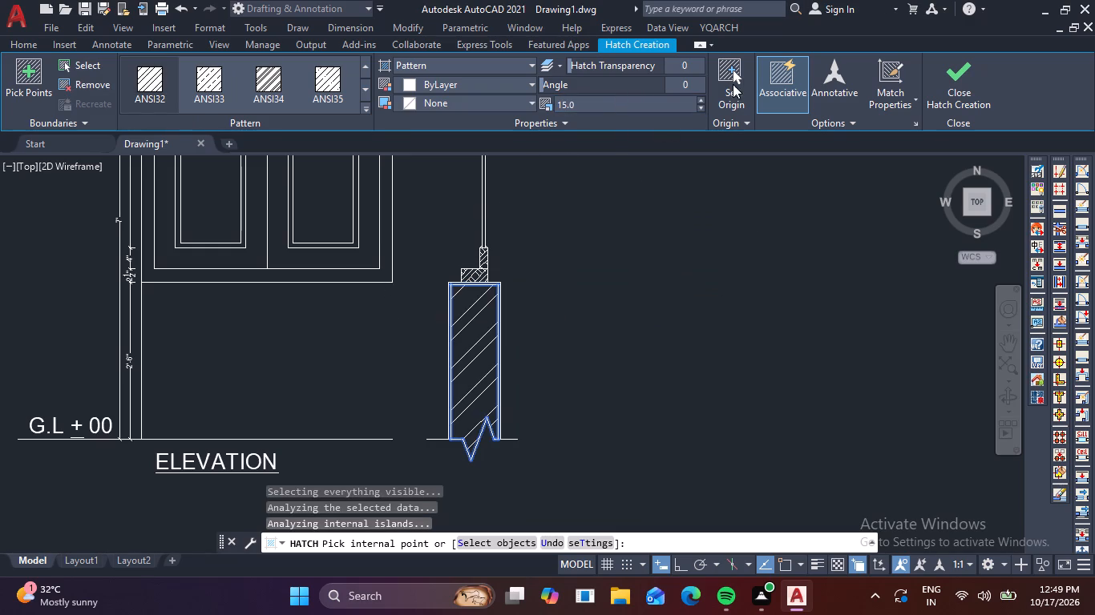
left_click(698, 106)
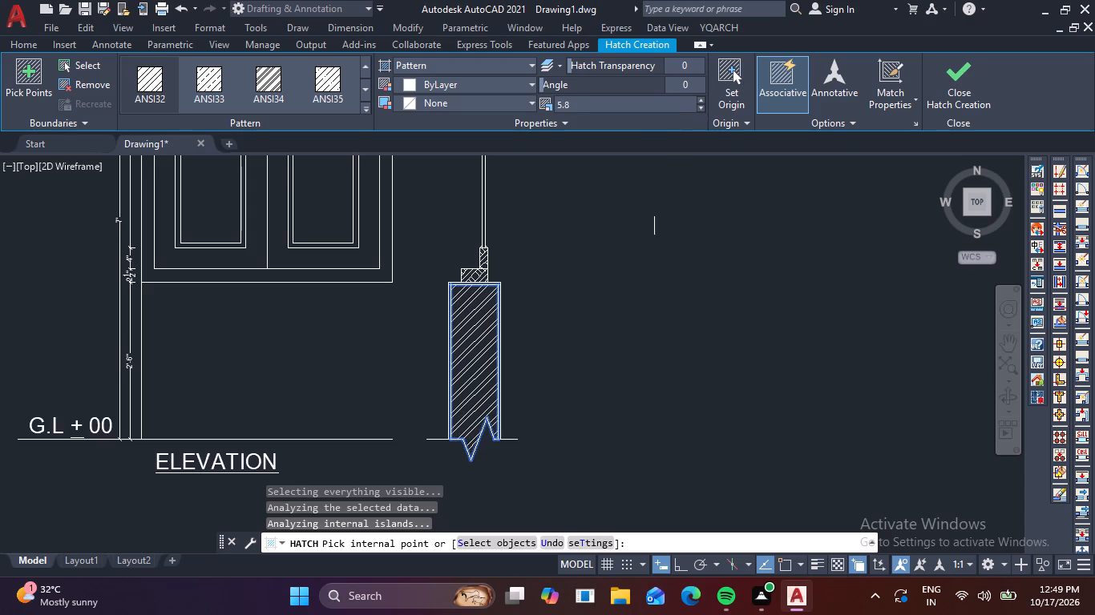
left_click(953, 89)
Trim the overshooting ends of the inner lines at both upper corners of the lower section wall.
scroll(653, 285, "down", 3)
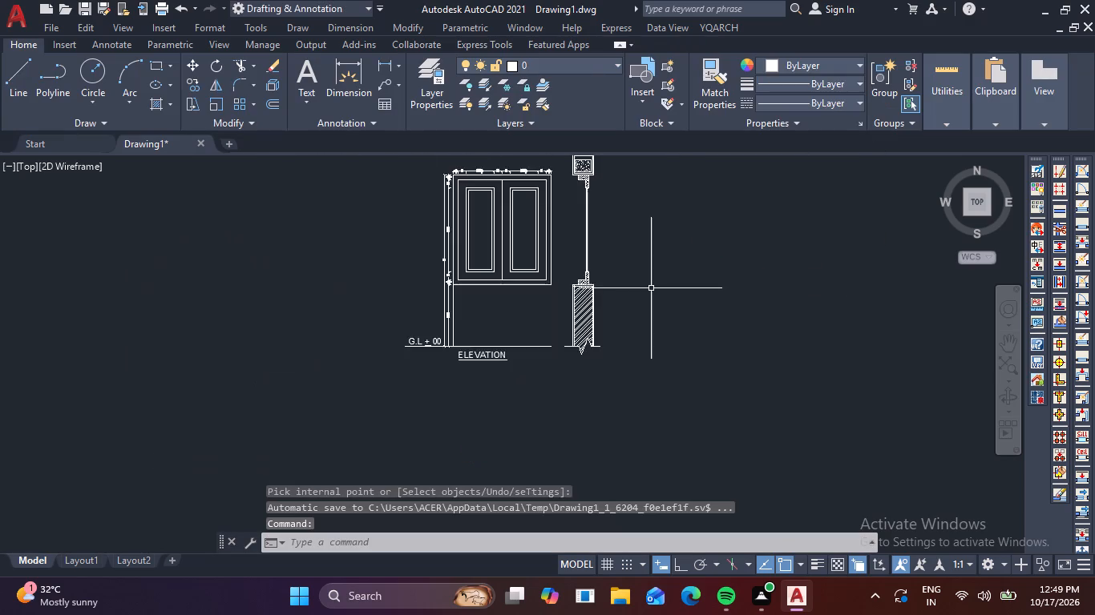
middle_click_drag(650, 289, 618, 324)
scroll(605, 298, "up", 2)
middle_click_drag(619, 316, 566, 226)
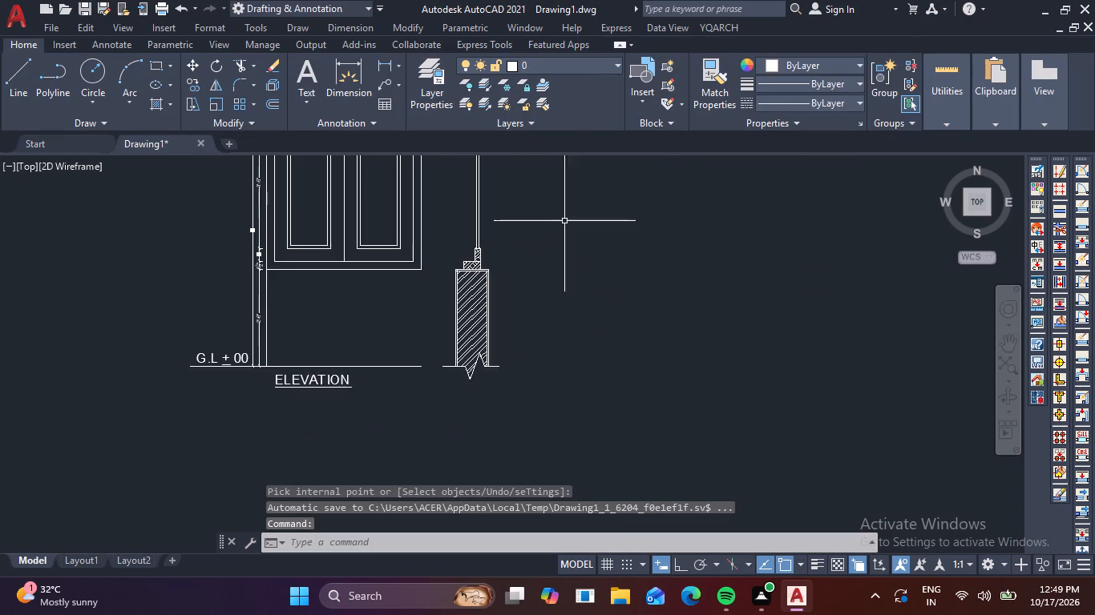
scroll(522, 255, "up", 3)
scroll(298, 325, "up", 1)
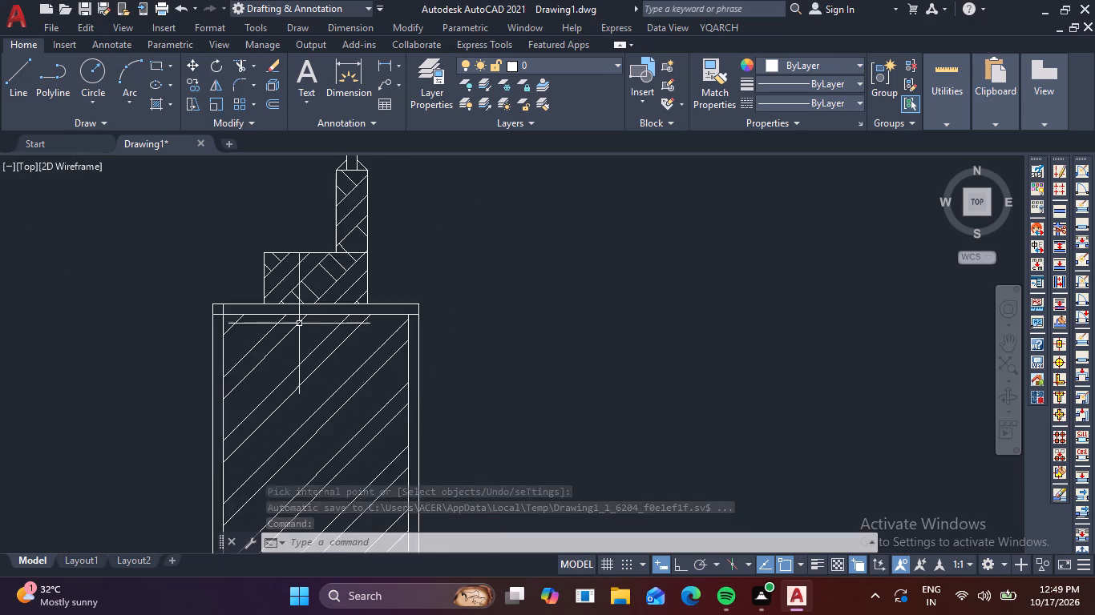
scroll(299, 323, "up", 1)
key("t")
key("r")
key("space")
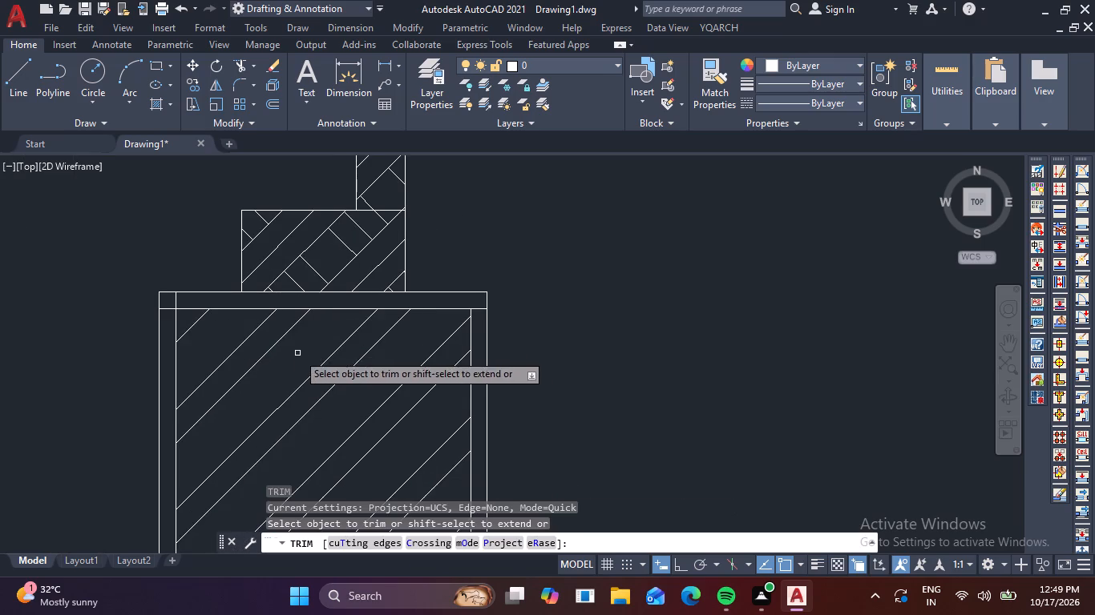
scroll(179, 312, "up", 3)
left_click_drag(170, 275, 127, 328)
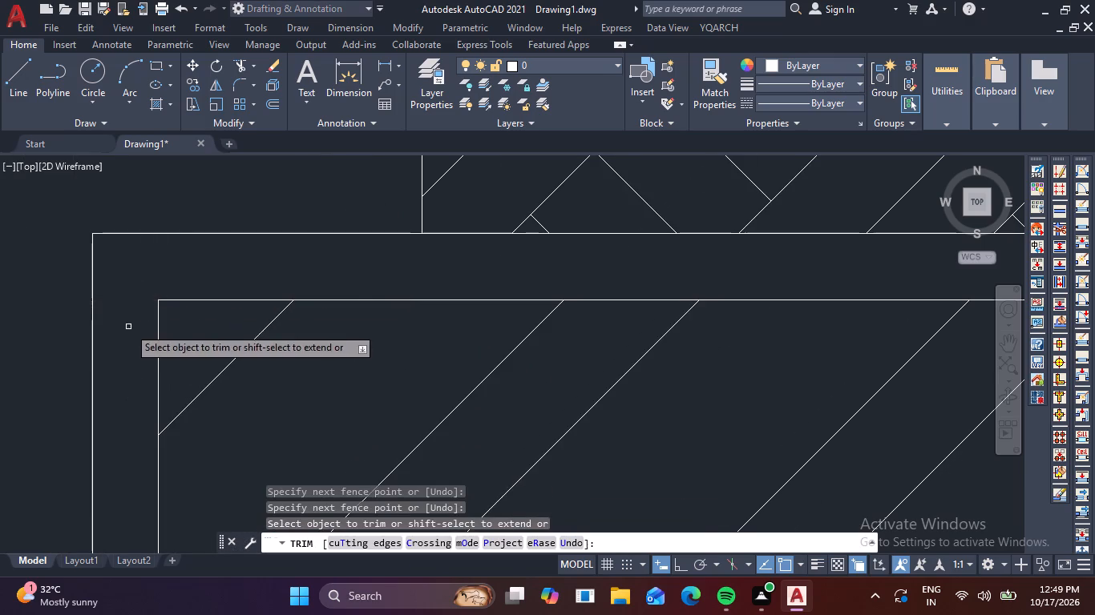
scroll(160, 308, "down", 3)
scroll(462, 307, "up", 3)
left_click_drag(471, 299, 471, 344)
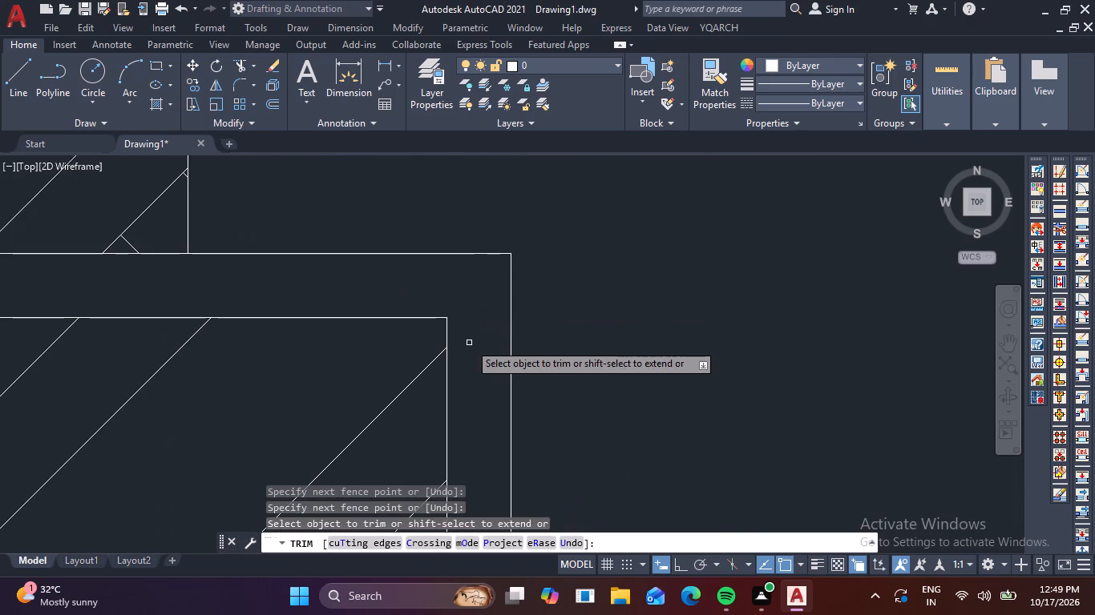
key("Escape")
Draw a horizontal sill level line from the elevation's lower outer frame corner across the section to beyond the lower wall.
scroll(470, 336, "down", 4)
scroll(588, 384, "down", 2)
middle_click_drag(602, 408, 597, 368)
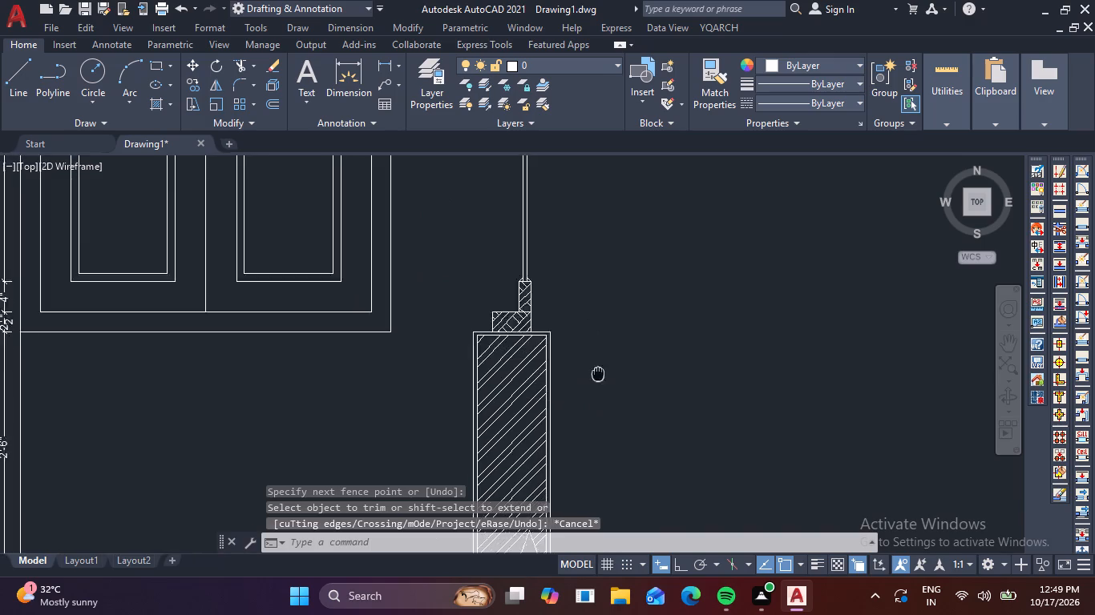
middle_click_drag(597, 368, 597, 282)
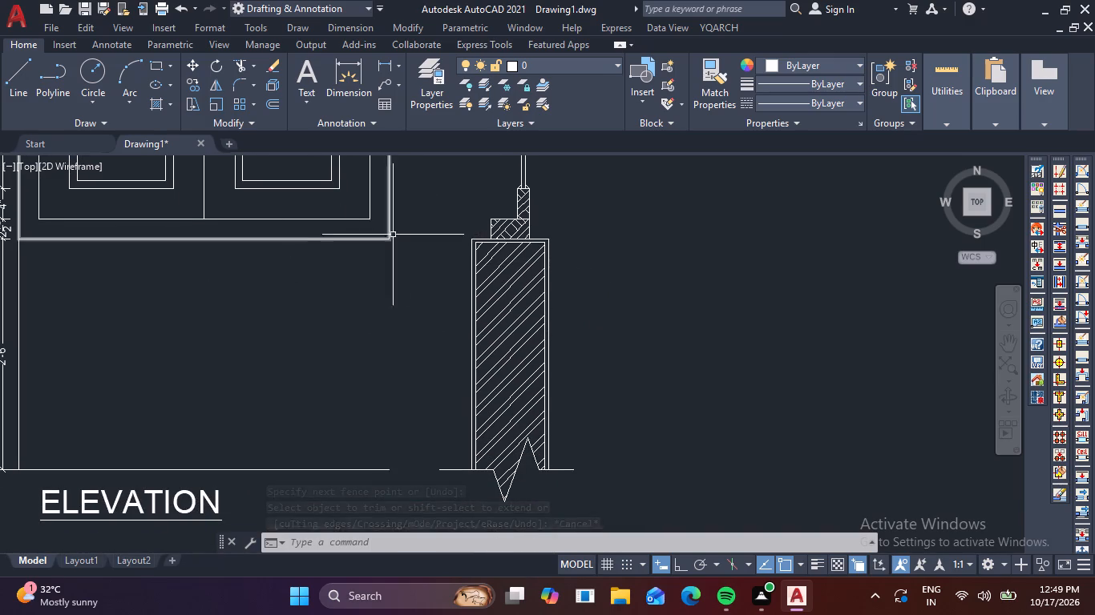
key("Escape")
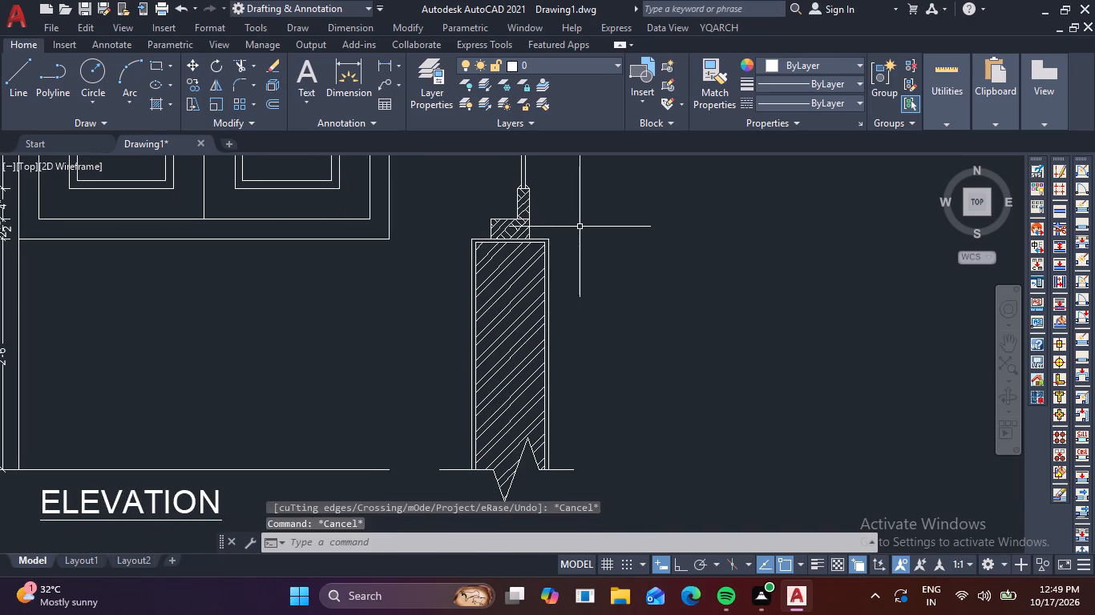
key("l")
key("space")
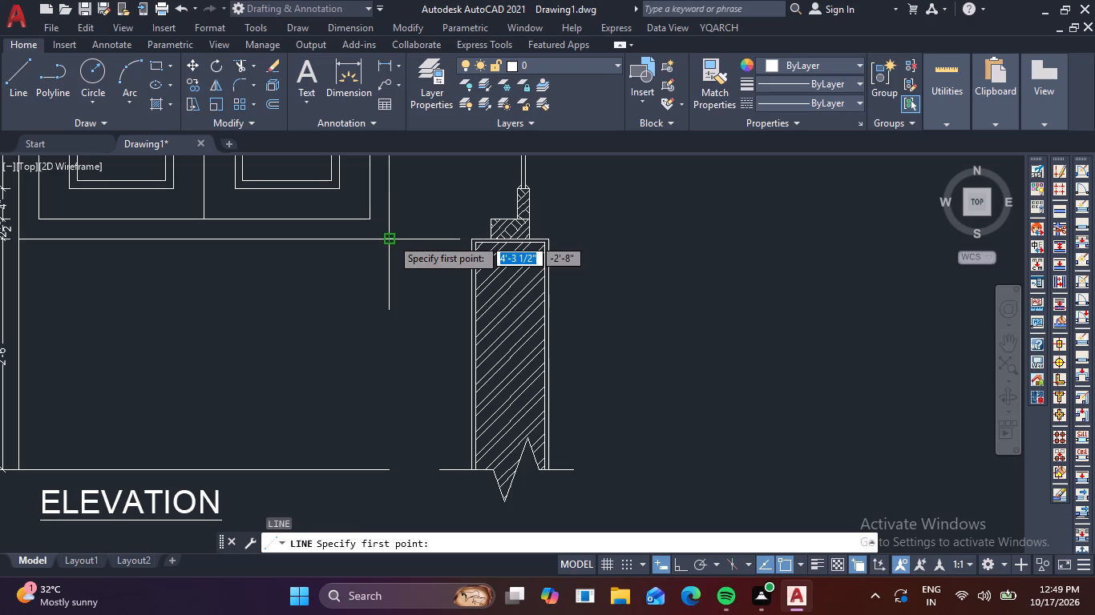
left_click(391, 238)
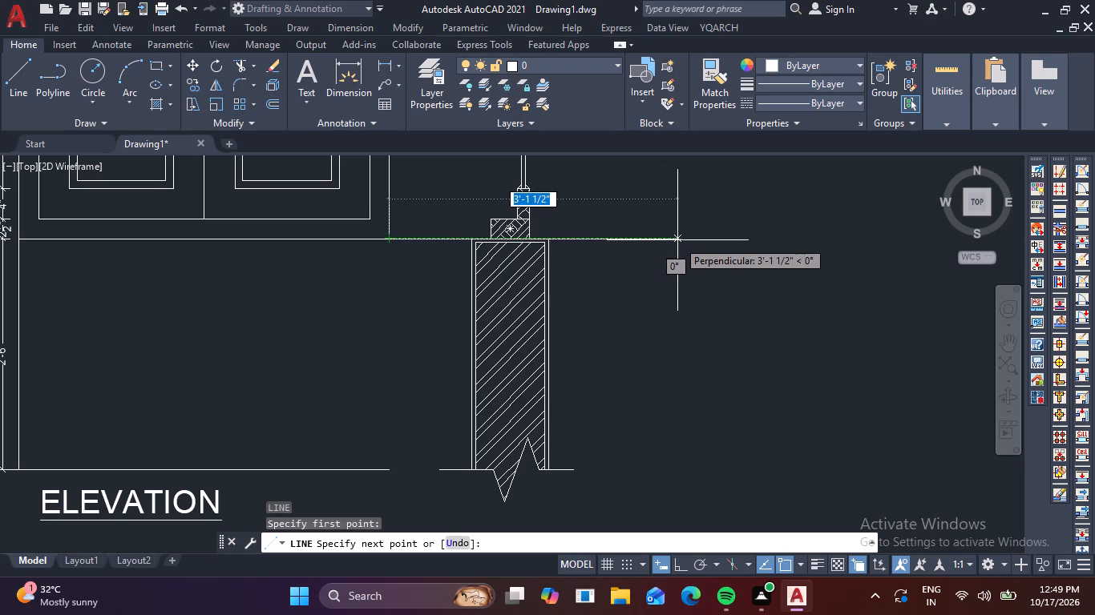
left_click(725, 243)
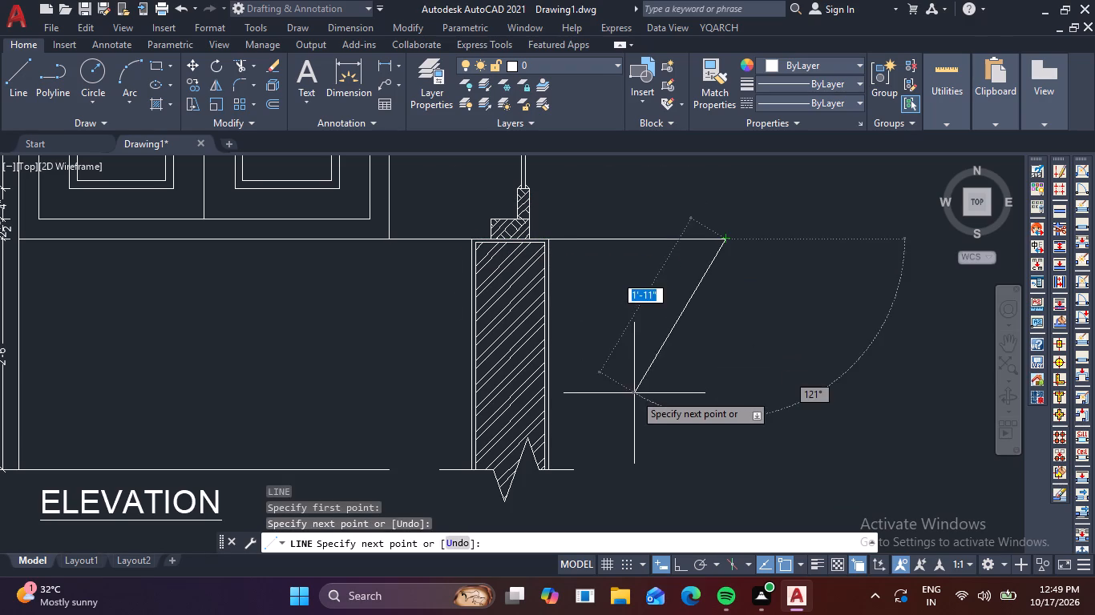
key("Escape")
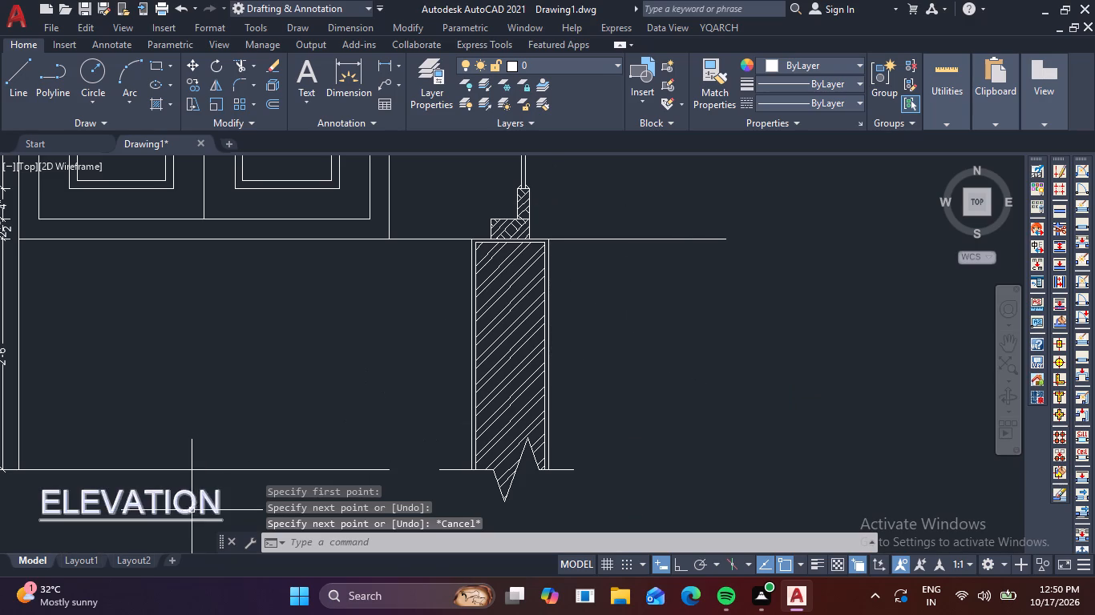
Copy the "G.L + 00" label to just above the sill level line beside the section.
scroll(203, 452, "down", 1)
middle_click_drag(271, 449, 394, 433)
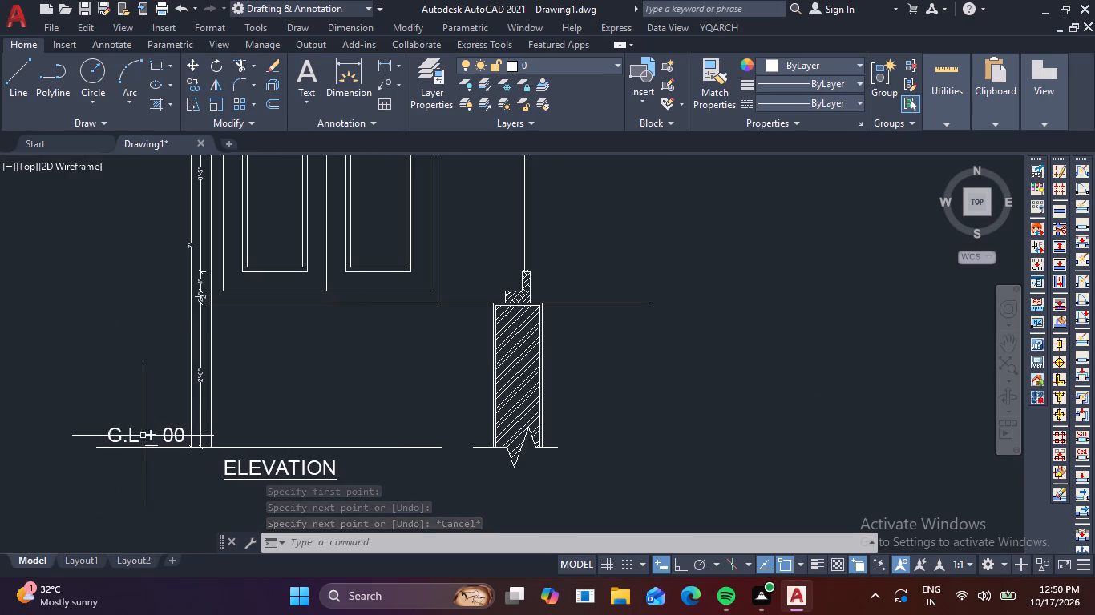
left_click(127, 434)
type("CO")
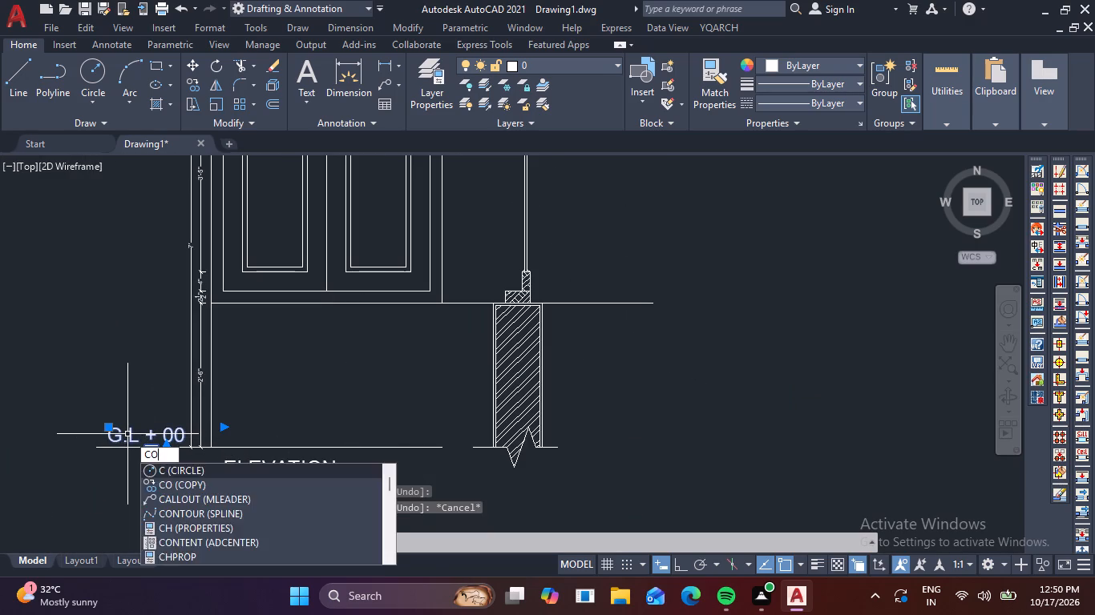
key("space")
left_click(139, 436)
scroll(576, 285, "up", 3)
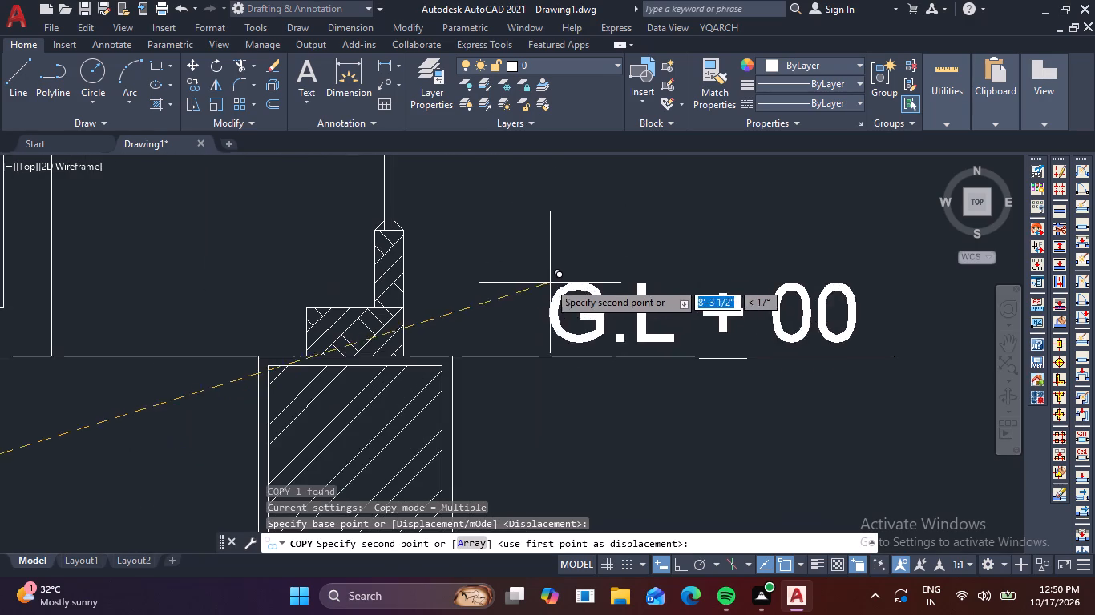
left_click(476, 276)
key("Escape")
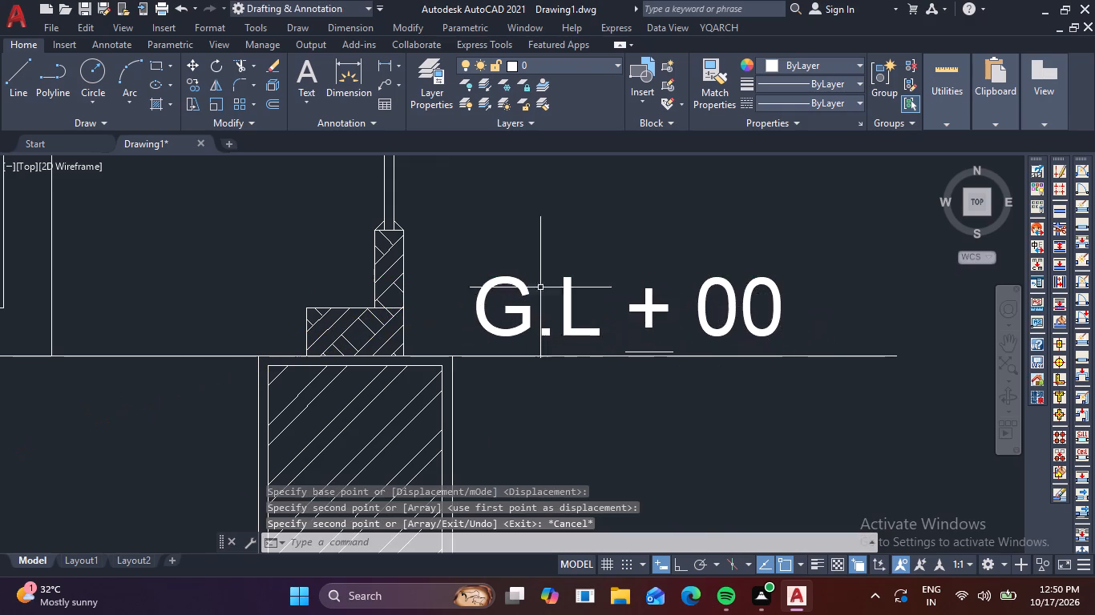
Replace the copied label's text with "SILL L.V.L.+2'-6"".
double_click(780, 293)
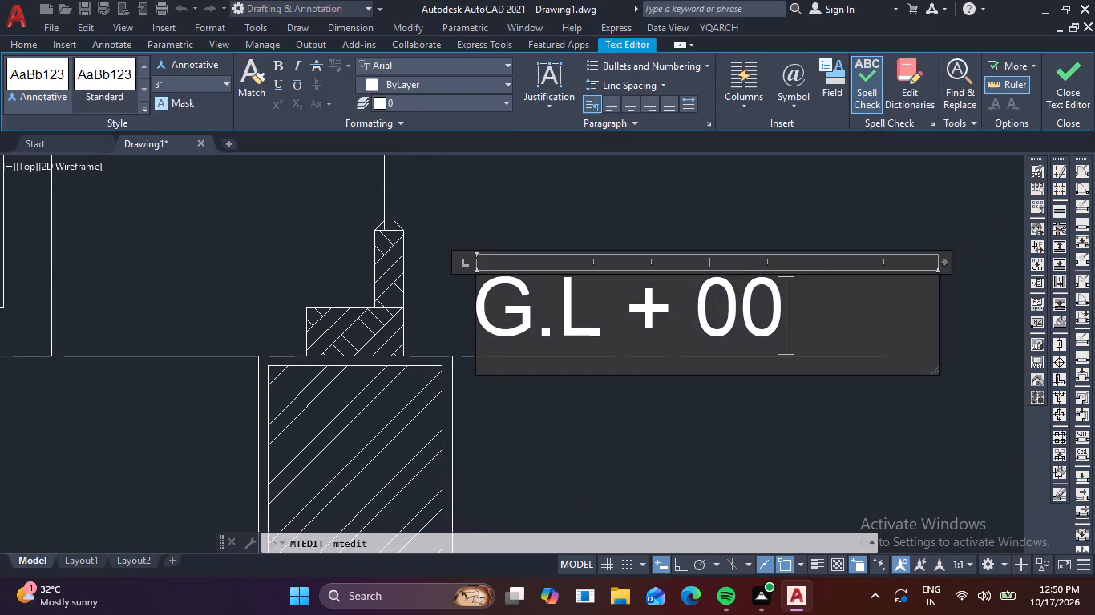
key("BackSpace")
key("BackSpace")
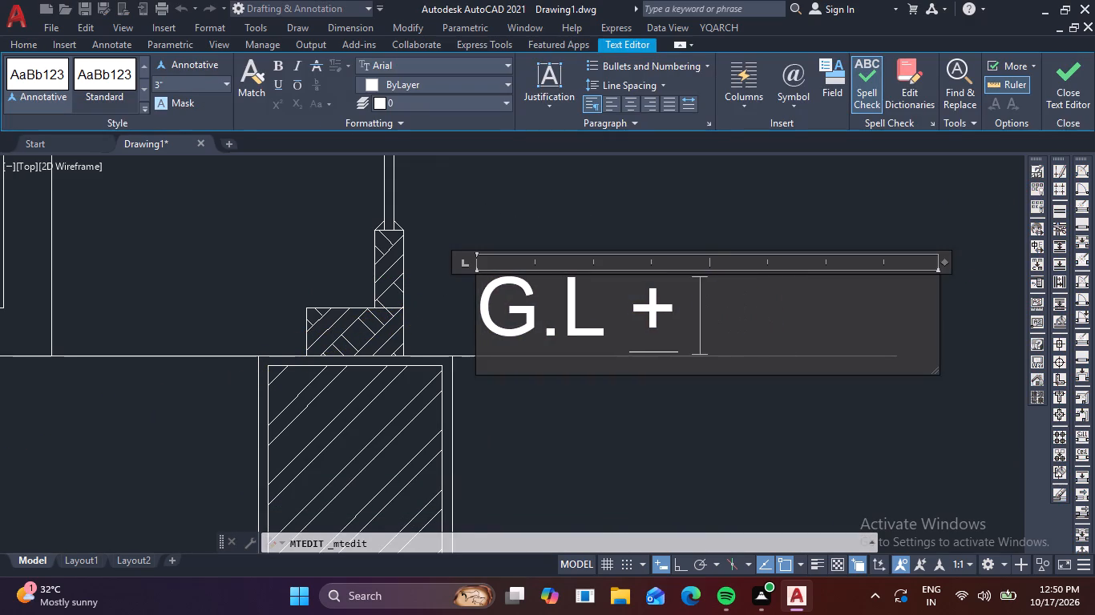
key("BackSpace")
key("BackSpace")
key("BackSpace")
key("BackSpace")
key("BackSpace")
key("BackSpace")
key("BackSpace")
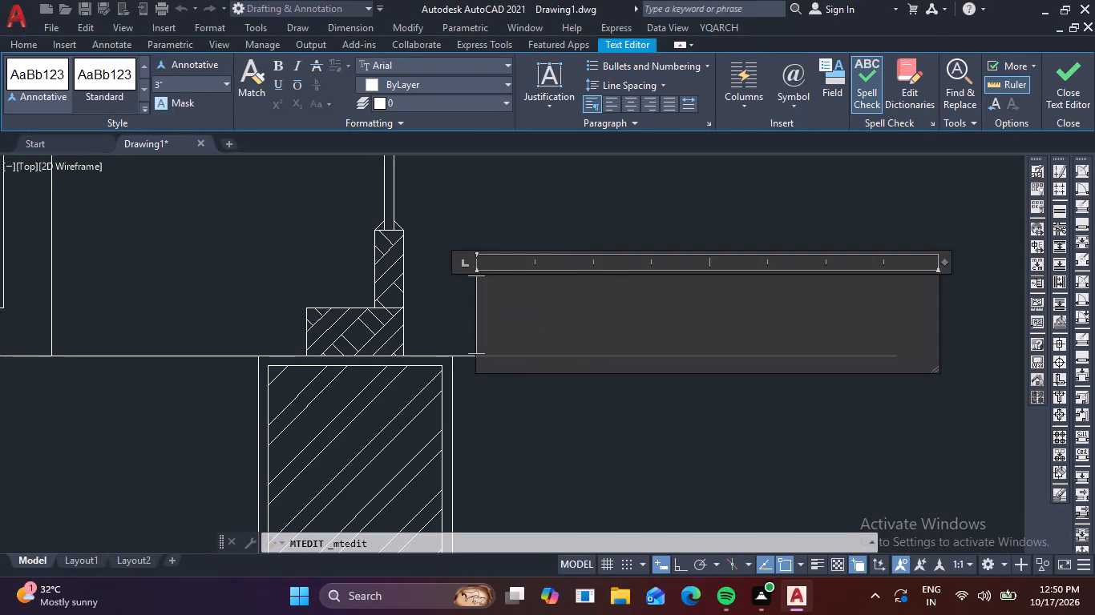
type("SI")
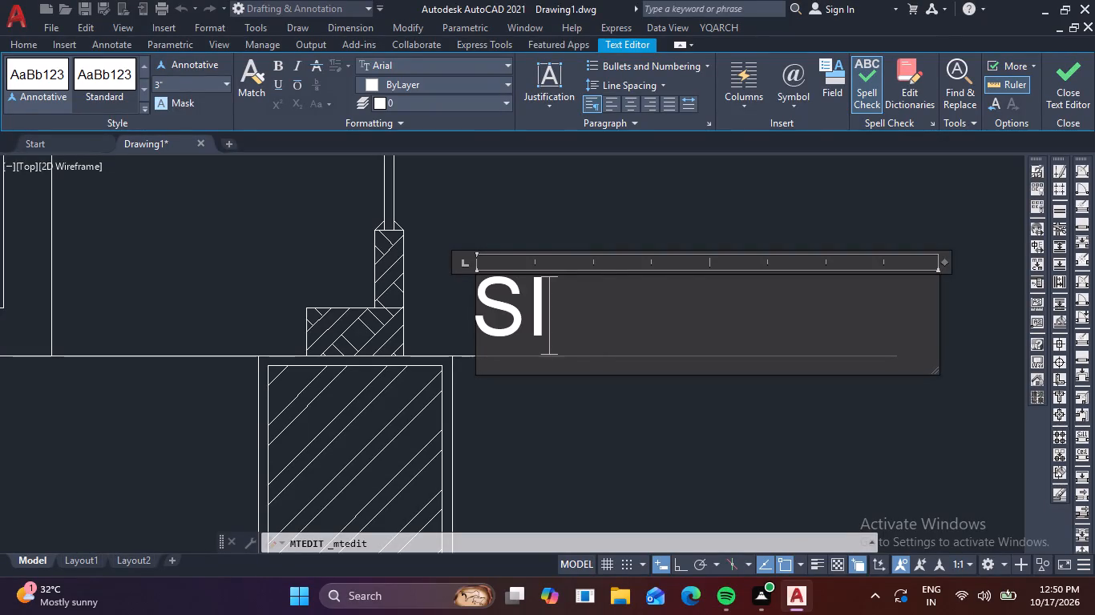
type("LLL")
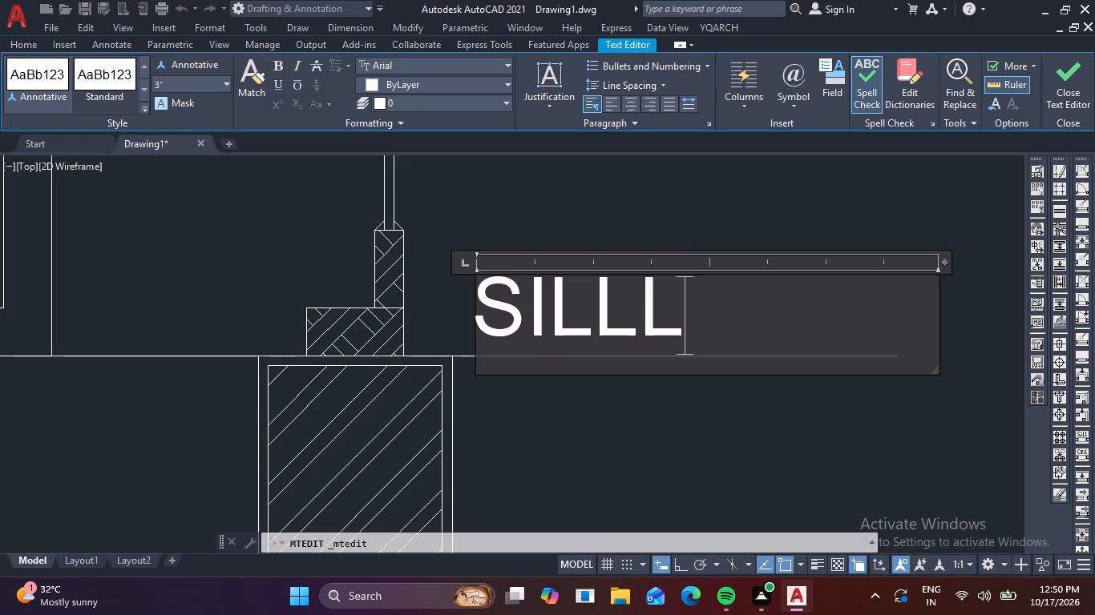
key("BackSpace")
key("space")
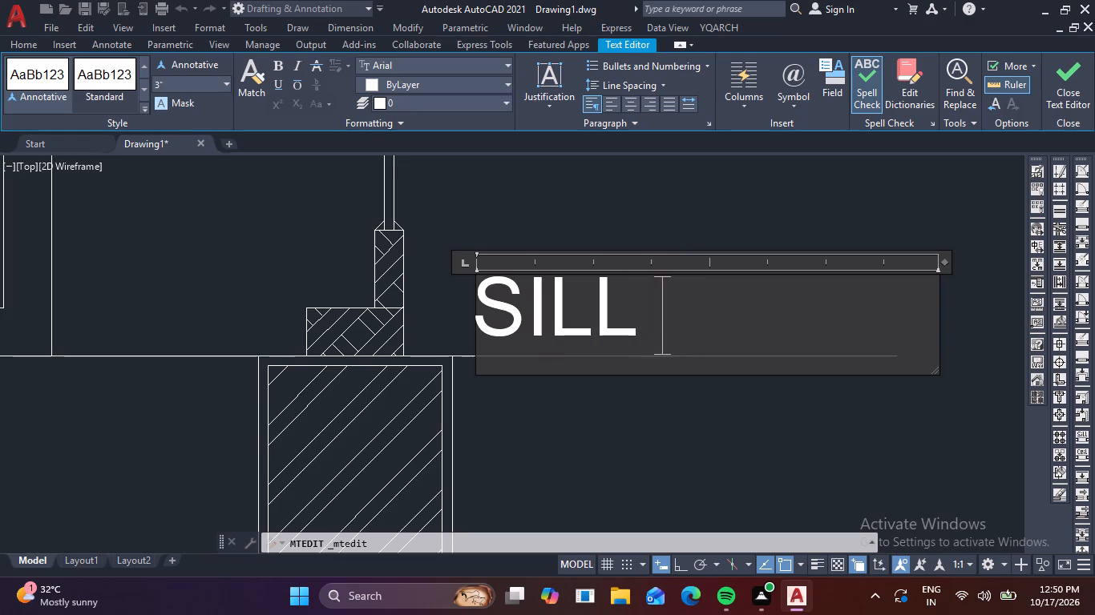
key("l")
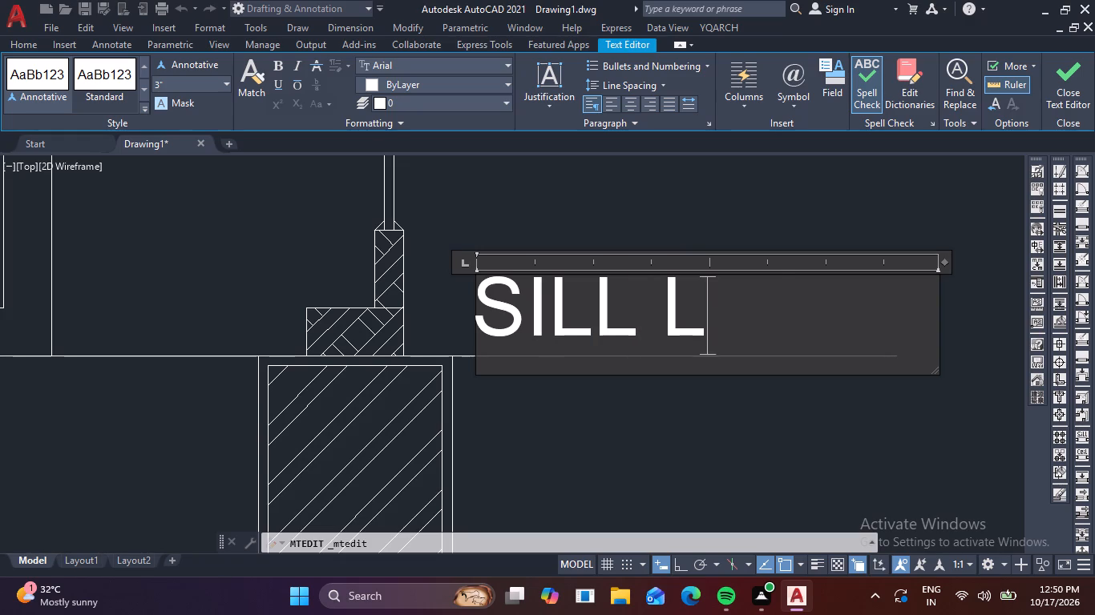
type(".V")
key("space")
key("BackSpace")
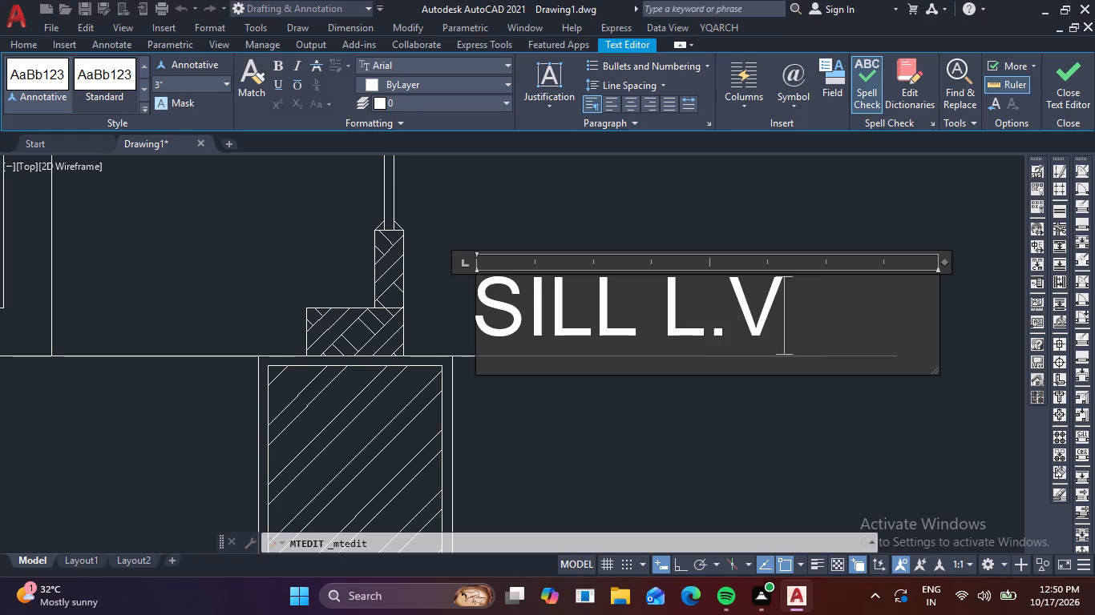
key("period")
key("l")
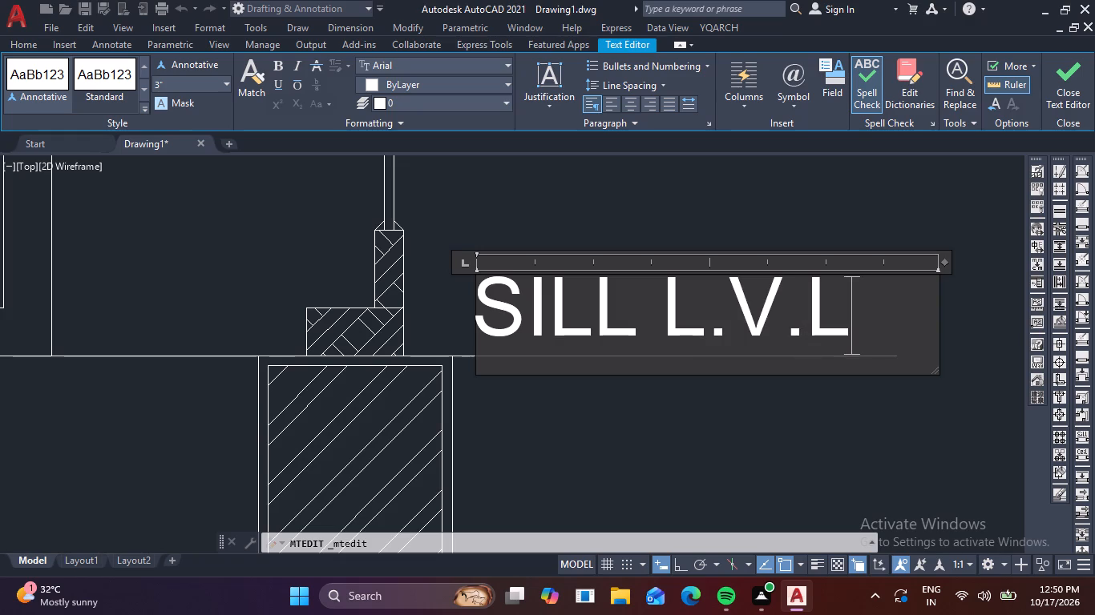
key("period")
key("shift+plus")
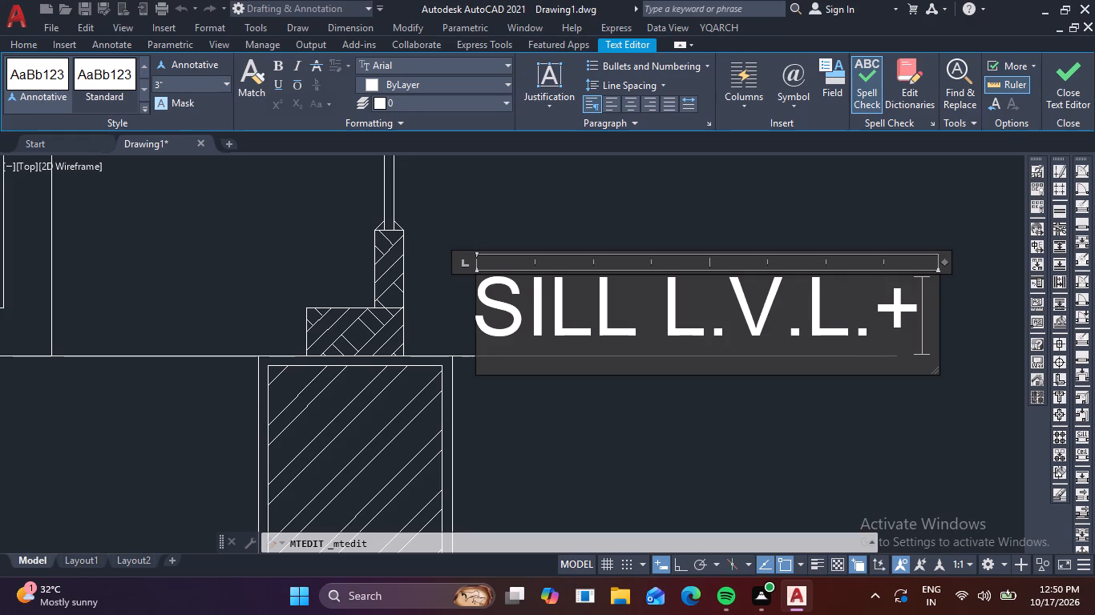
key("2")
key("apostrophe")
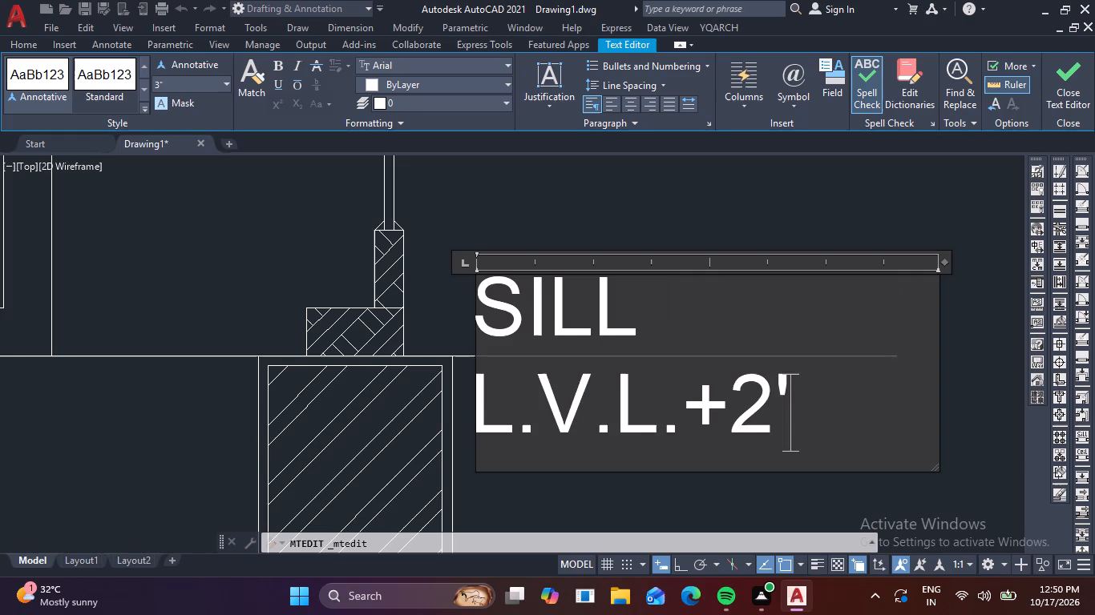
key("minus")
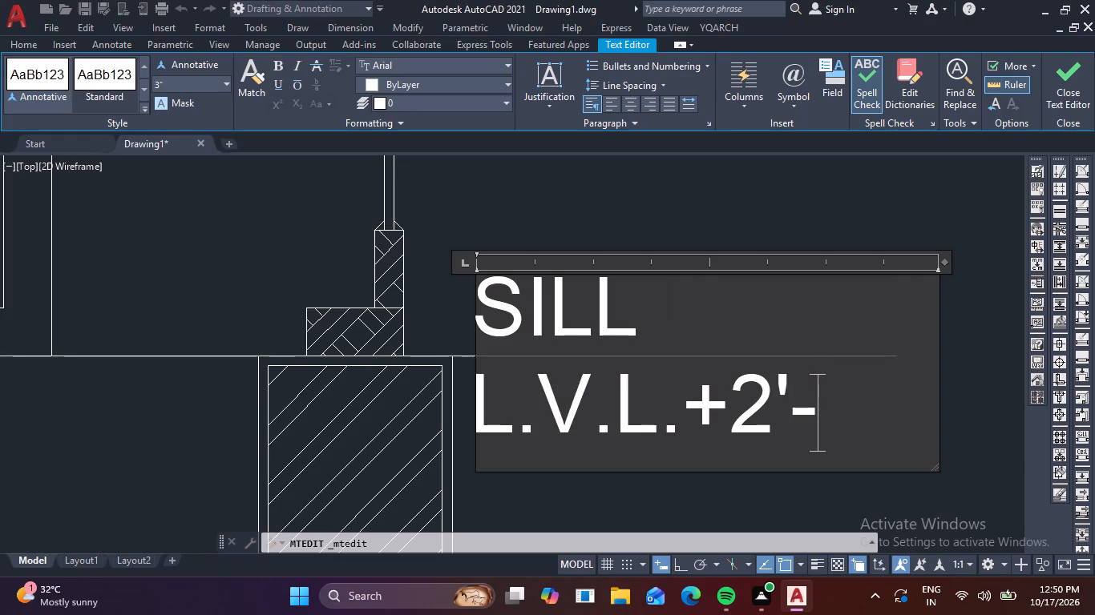
key("6")
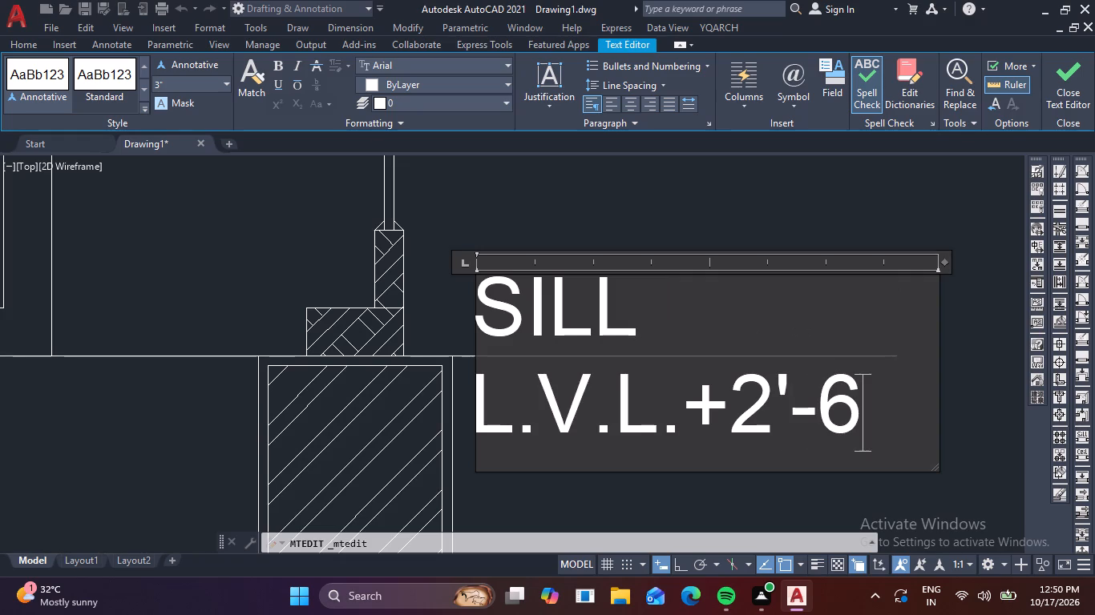
key("shift+quotedbl")
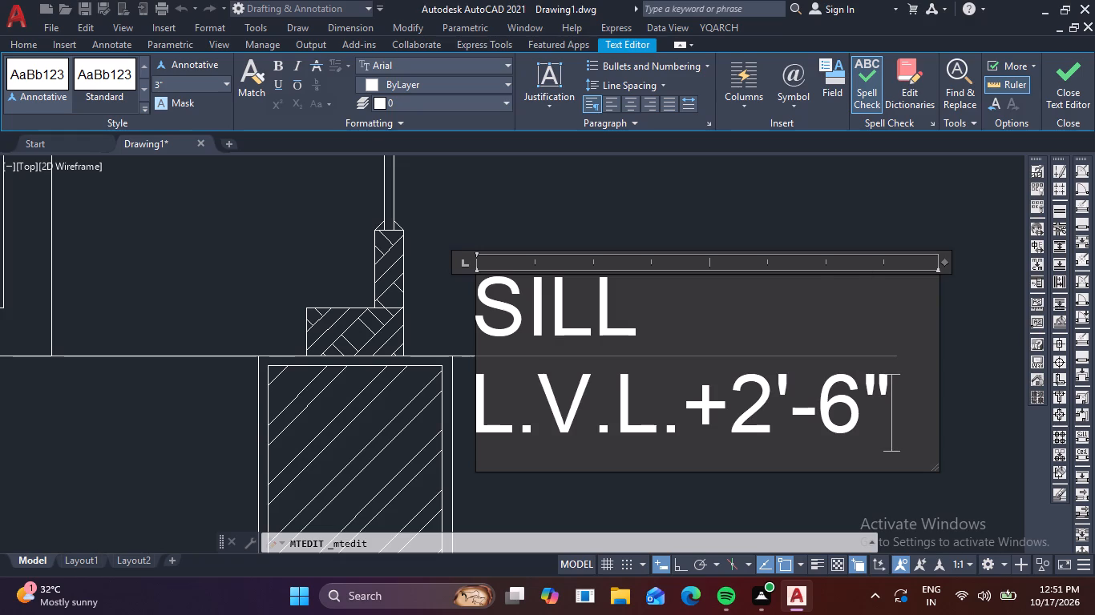
Widen the sill label's text box so the text fits on one line, and finish editing.
middle_click_drag(893, 321, 762, 336)
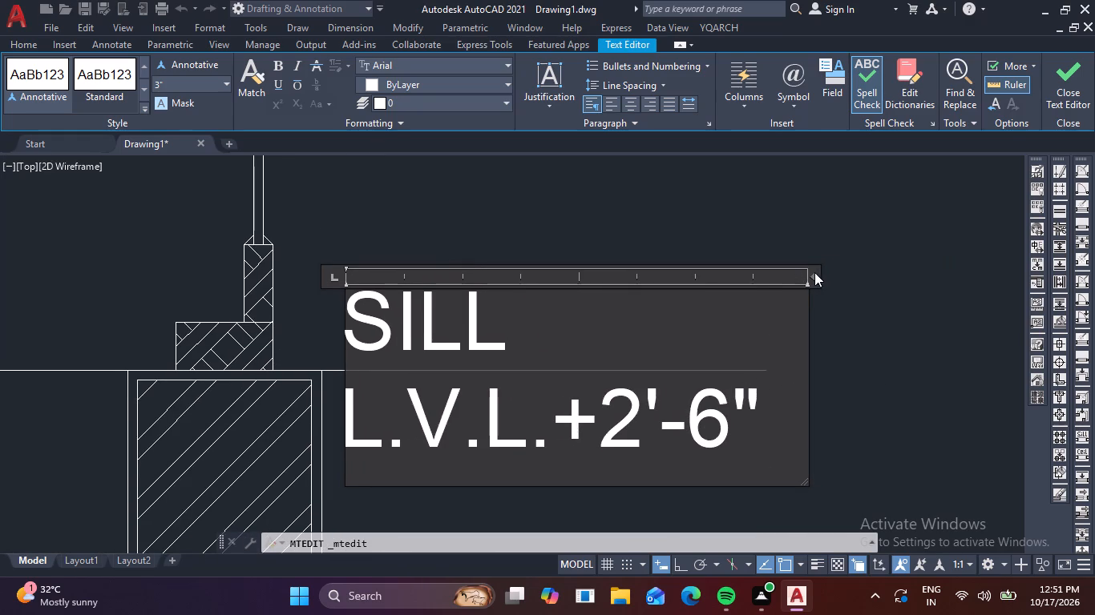
left_click_drag(814, 274, 878, 270)
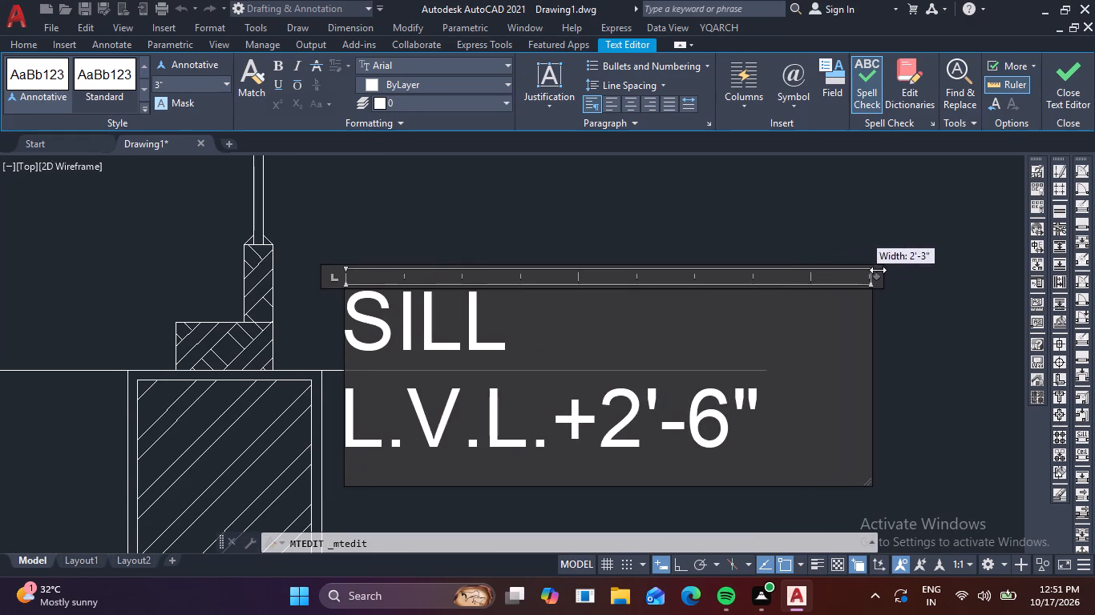
left_click_drag(878, 270, 971, 271)
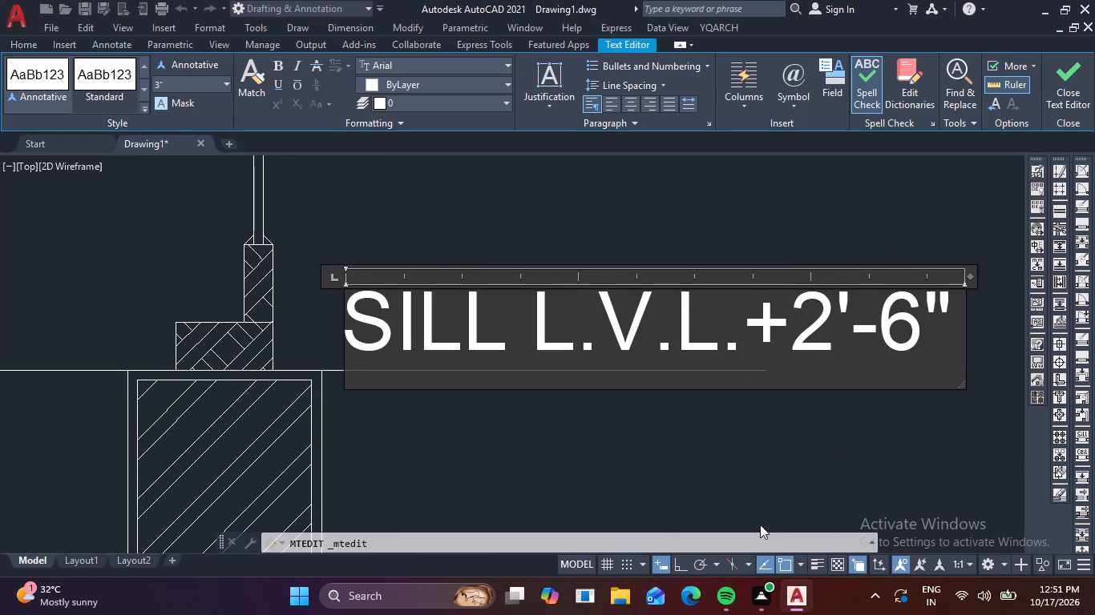
left_click(754, 474)
Set the text height of the whole "SILL L.V.L.+2'-6"" label to 2" and finish editing.
scroll(754, 474, "down", 3)
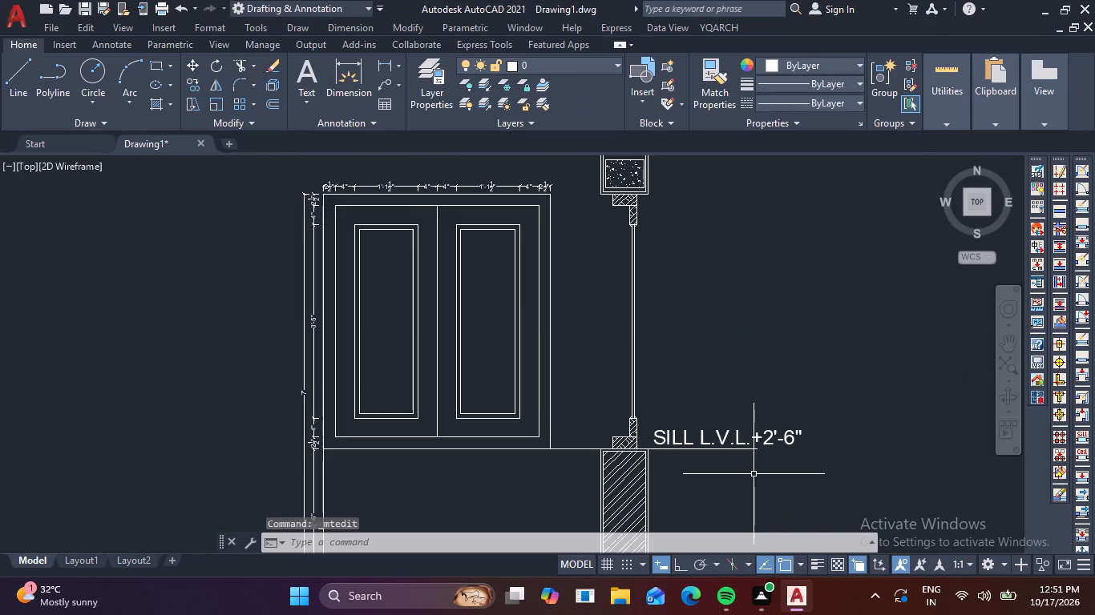
scroll(790, 448, "up", 2)
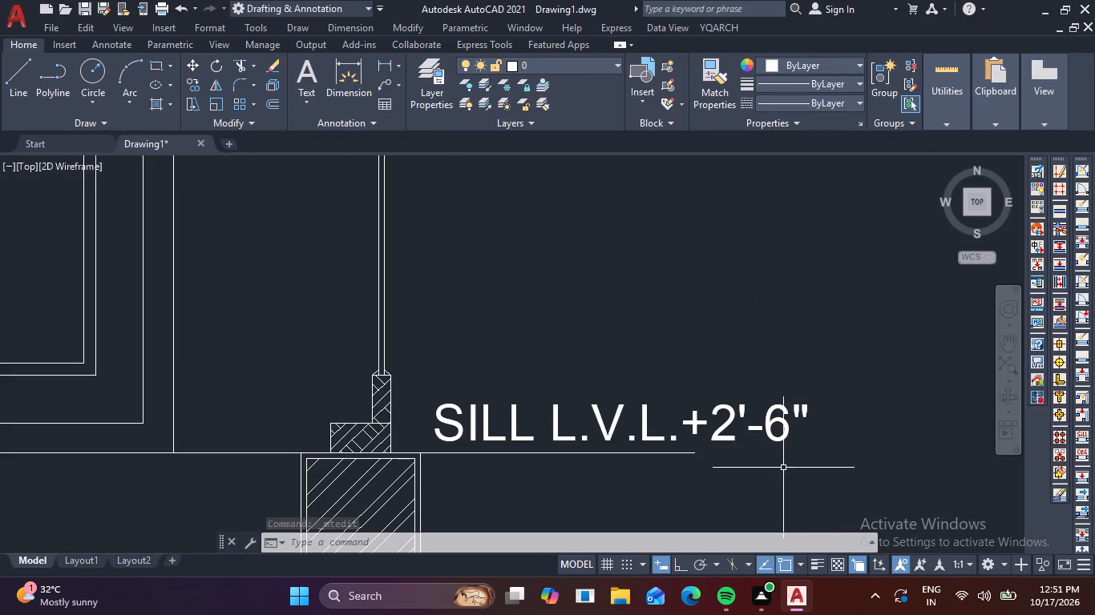
scroll(778, 467, "down", 3)
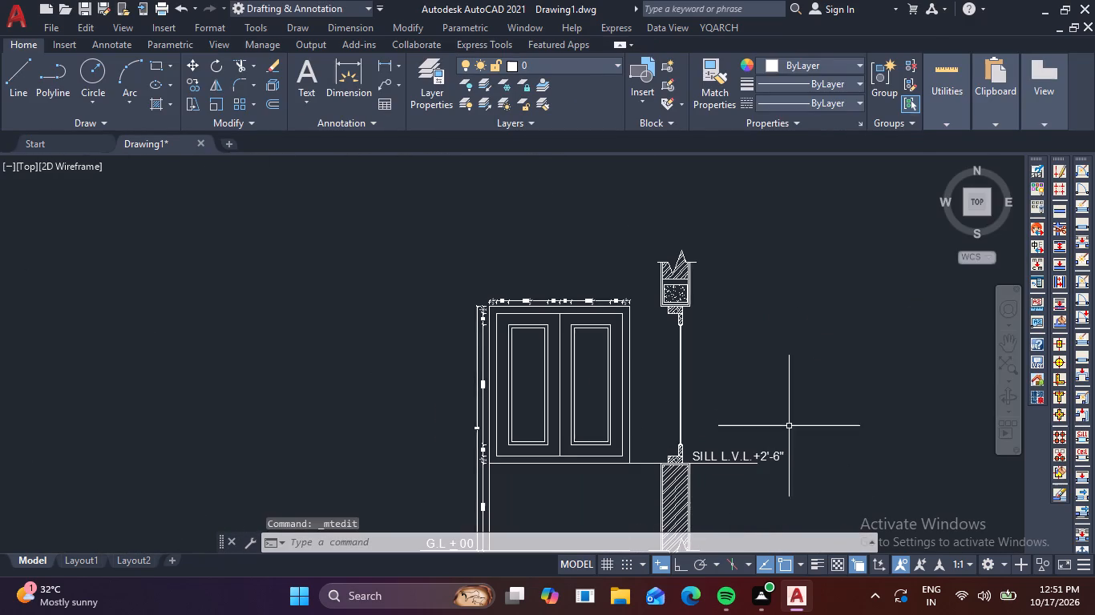
scroll(697, 493, "up", 2)
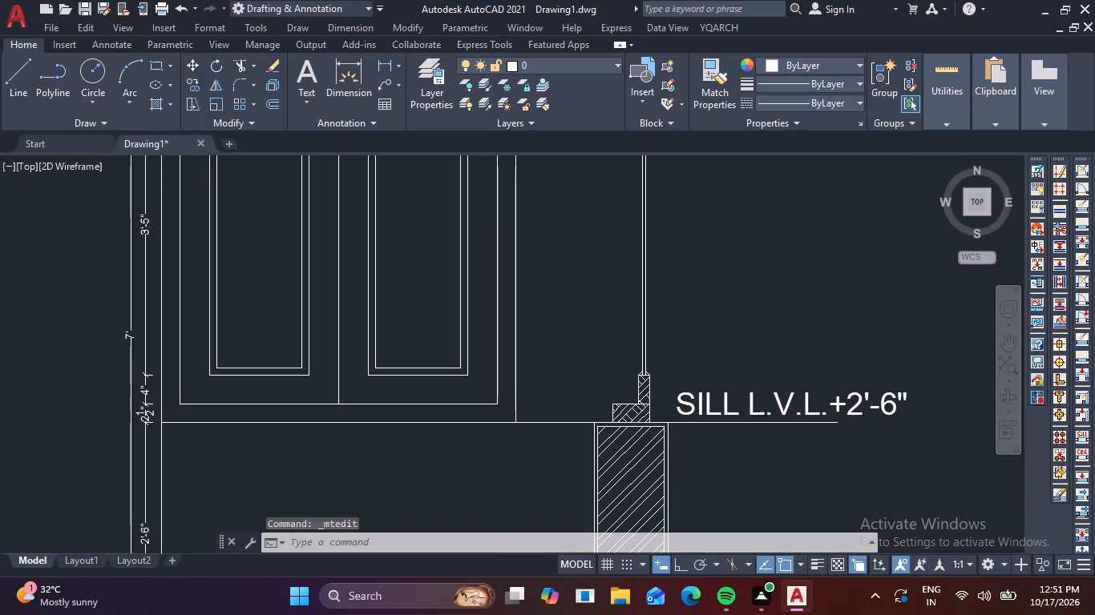
double_click(758, 411)
double_click(853, 404)
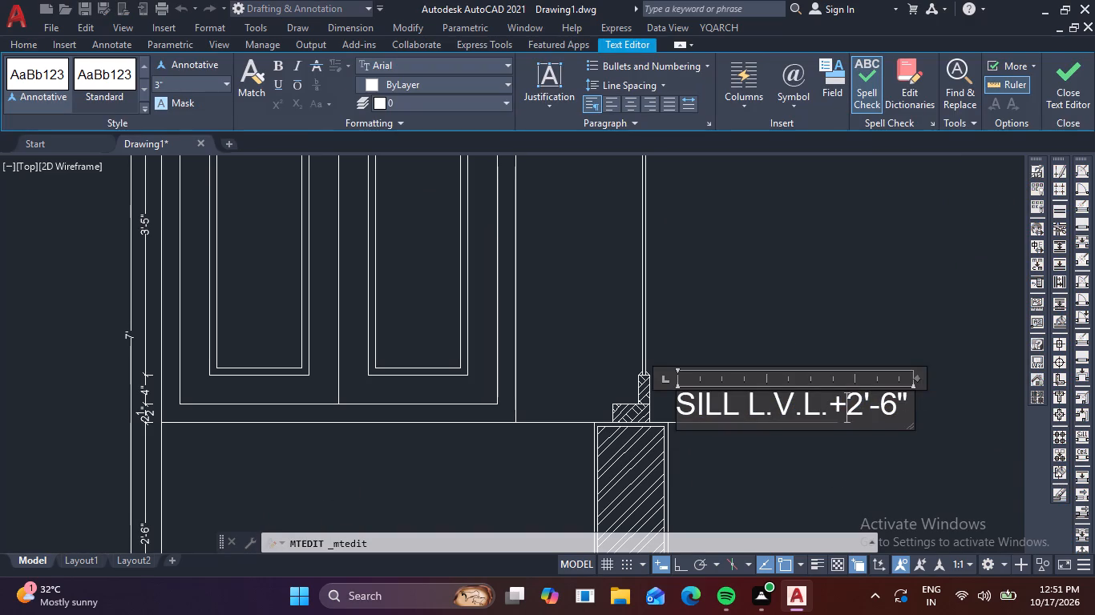
left_click_drag(909, 408, 612, 422)
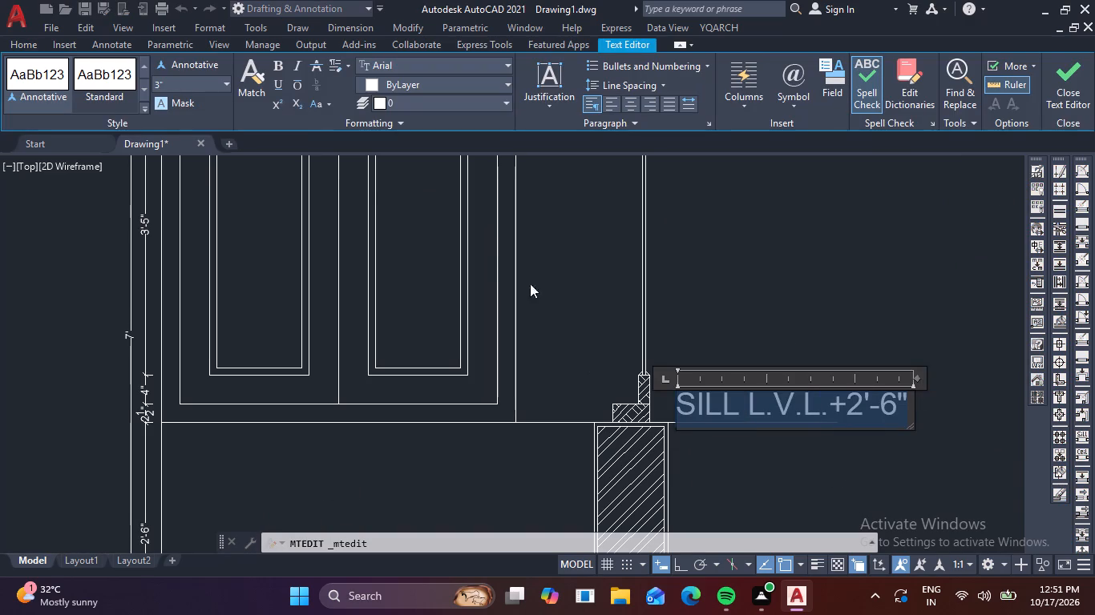
left_click(208, 83)
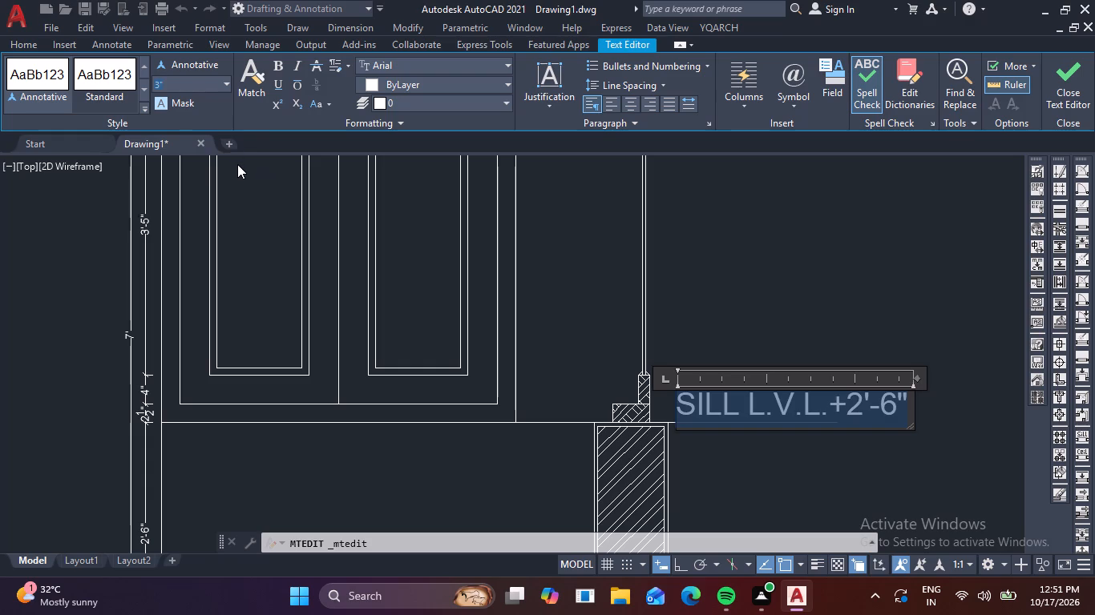
key("2")
key("Return")
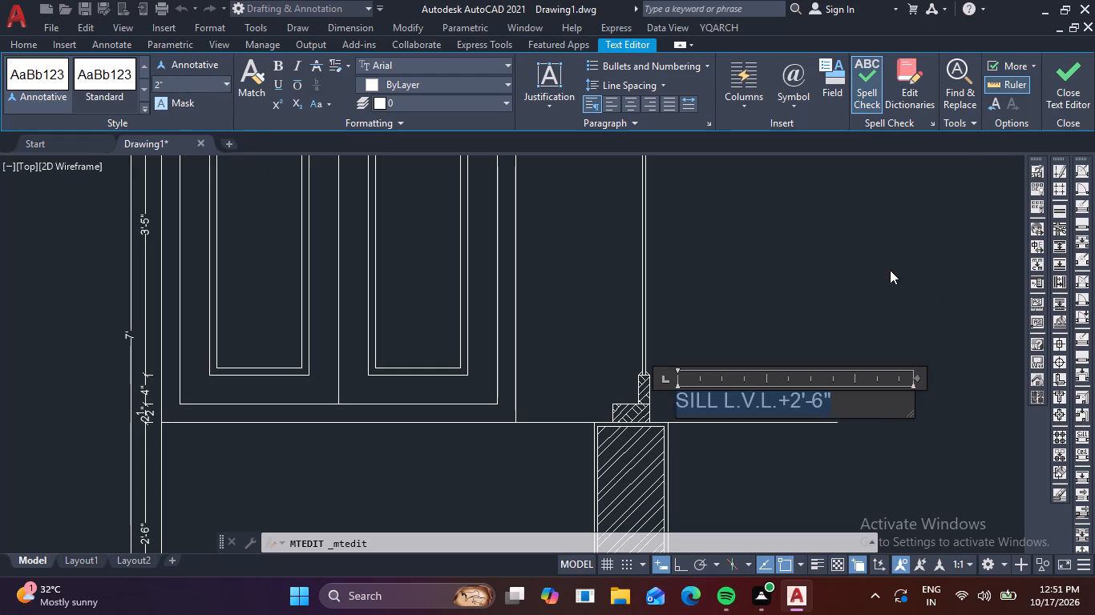
left_click(890, 270)
Copy the underlined "ELEVATION" title to just below the lower wall's break line in the section.
scroll(881, 406, "down", 2)
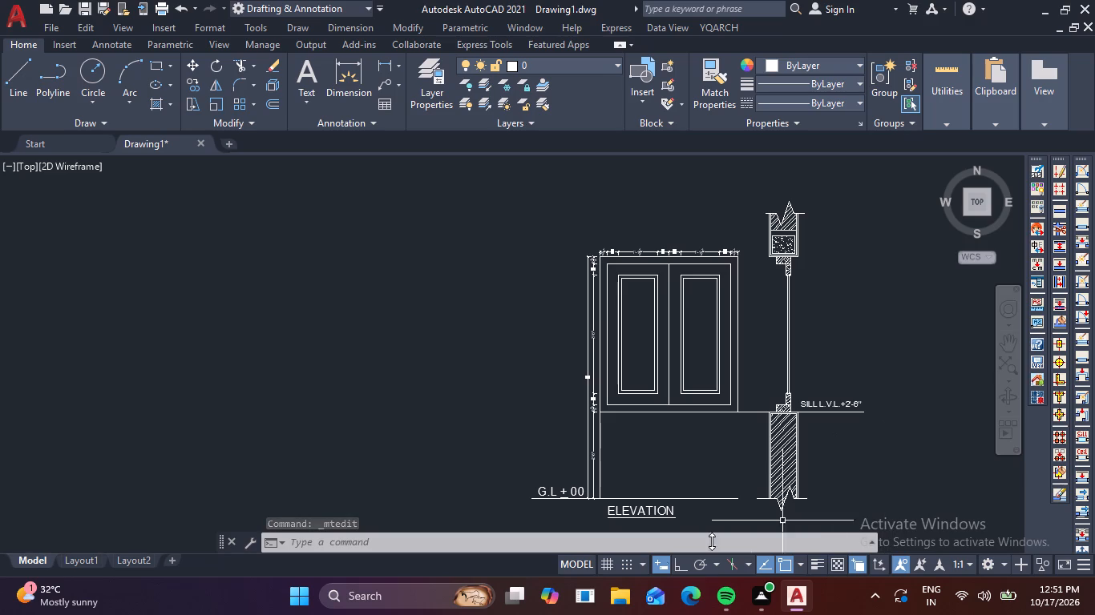
middle_click_drag(733, 460, 675, 388)
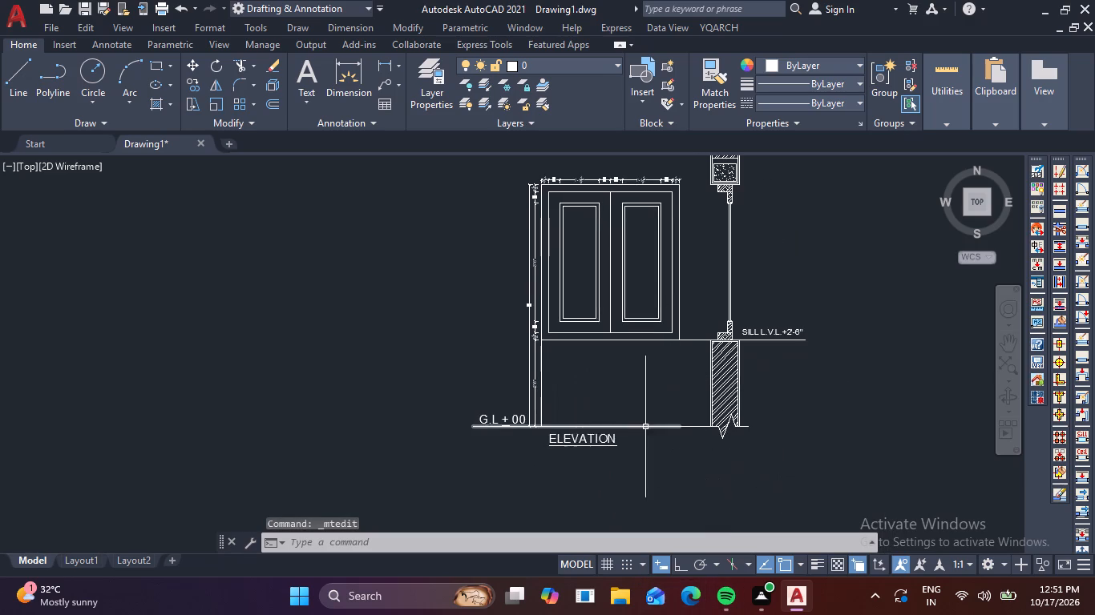
left_click(591, 445)
type("CO")
key("space")
left_click(579, 444)
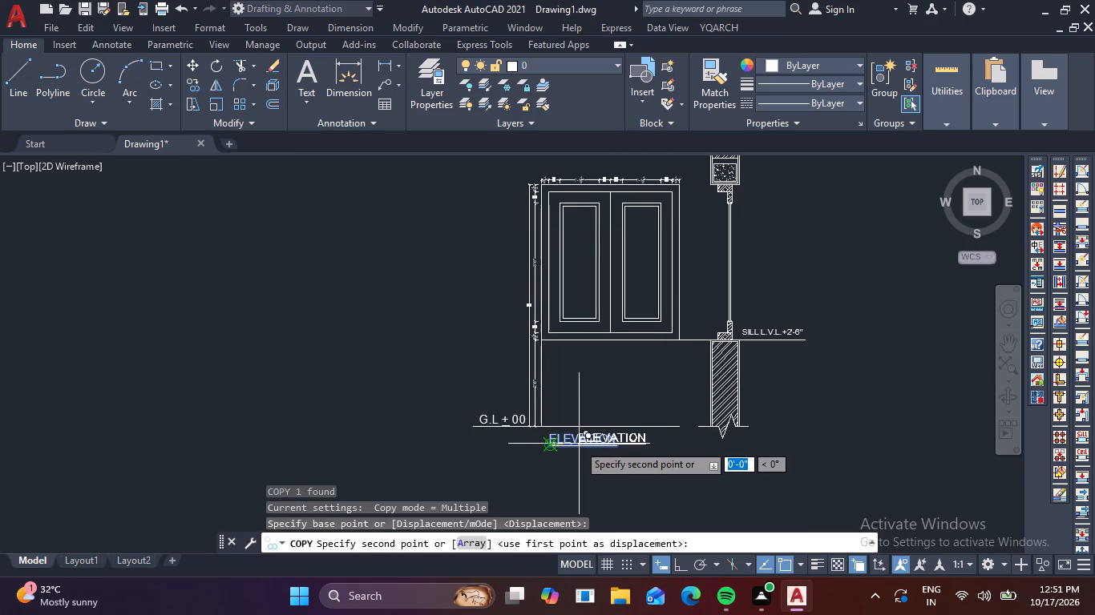
scroll(682, 425, "up", 2)
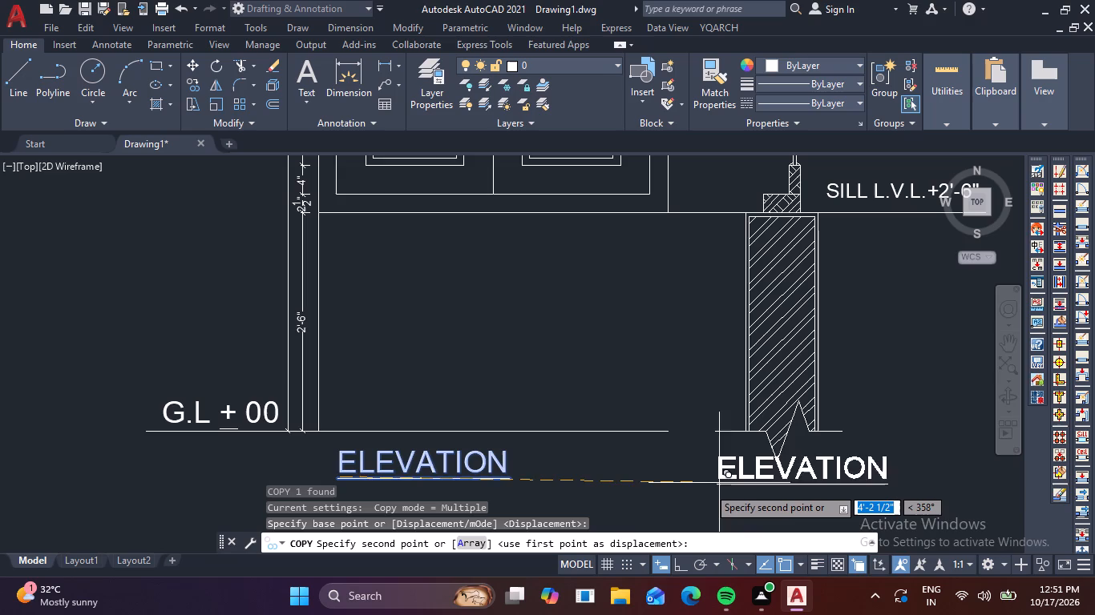
left_click(712, 496)
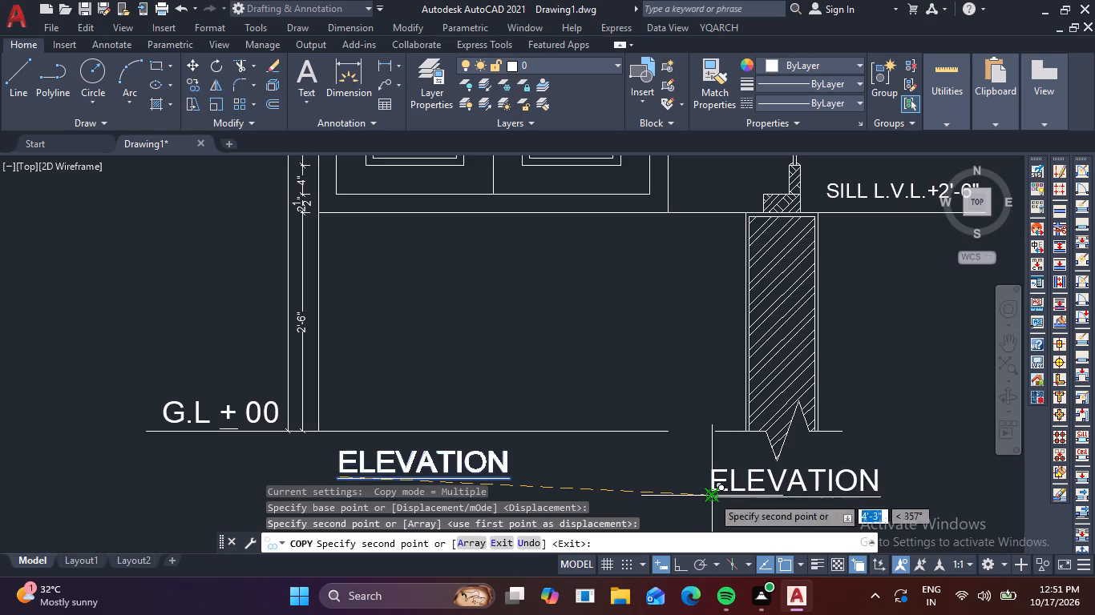
key("Escape")
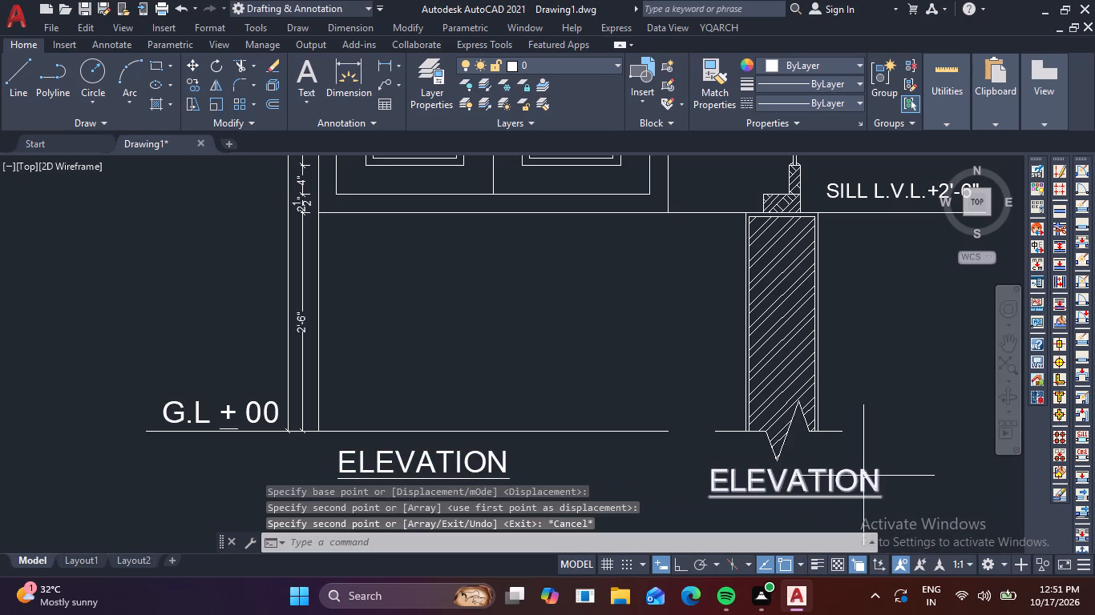
Replace the copied title's text with SECTION -AT"AA".
double_click(871, 478)
key("BackSpace")
key("BackSpace")
key("BackSpace")
key("BackSpace")
key("BackSpace")
key("BackSpace")
key("BackSpace")
key("BackSpace")
key("BackSpace")
key("BackSpace")
key("BackSpace")
key("BackSpace")
key("BackSpace")
key("BackSpace")
key("BackSpace")
key("BackSpace")
key("BackSpace")
key("BackSpace")
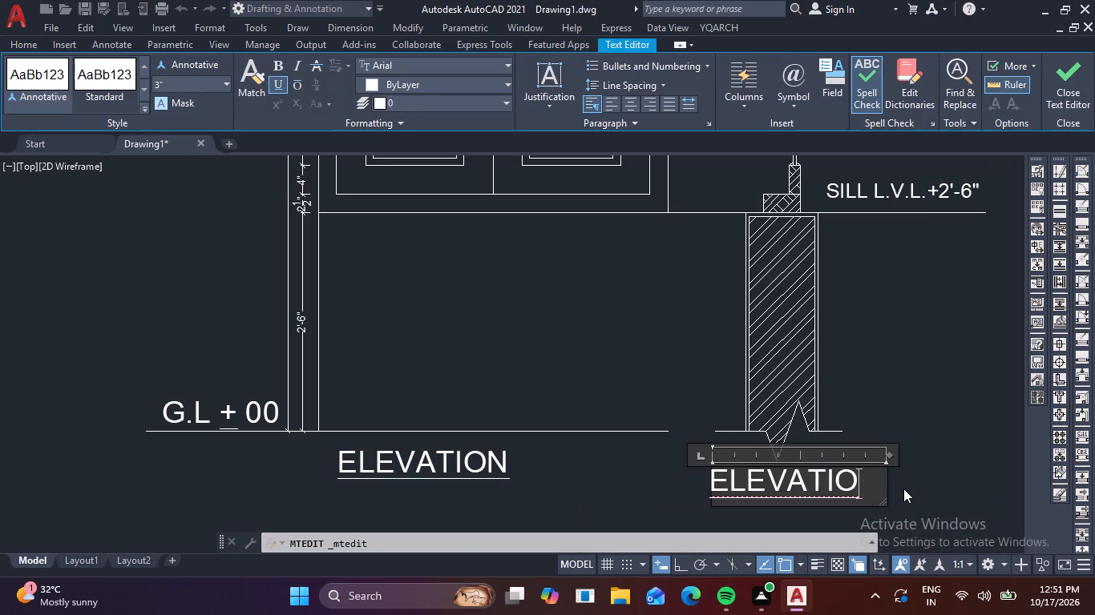
type("SECTION")
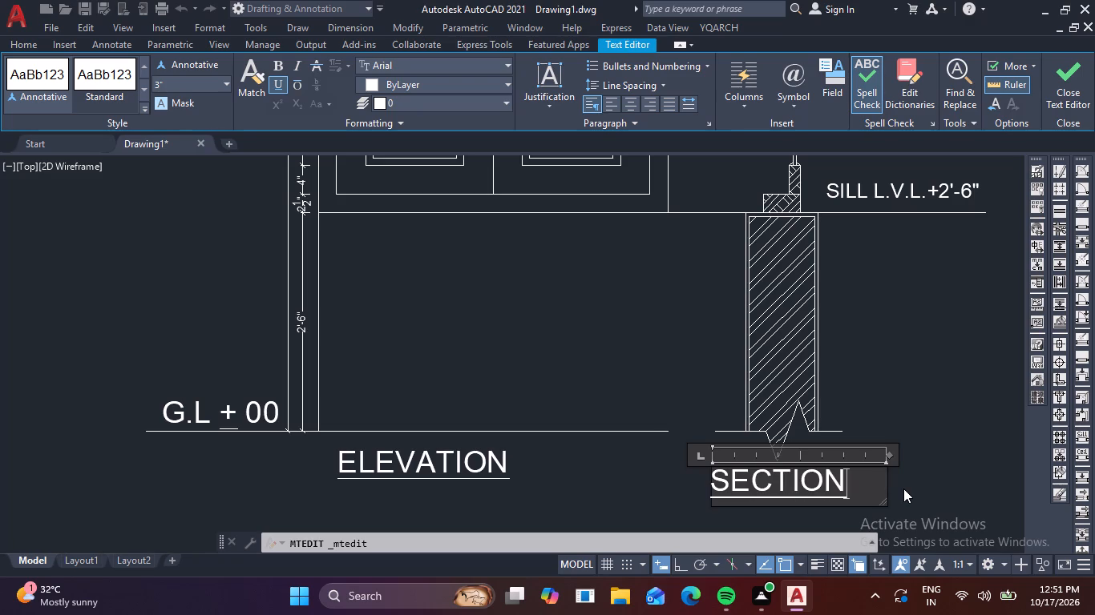
key("space")
key("minus")
key("a")
key("t")
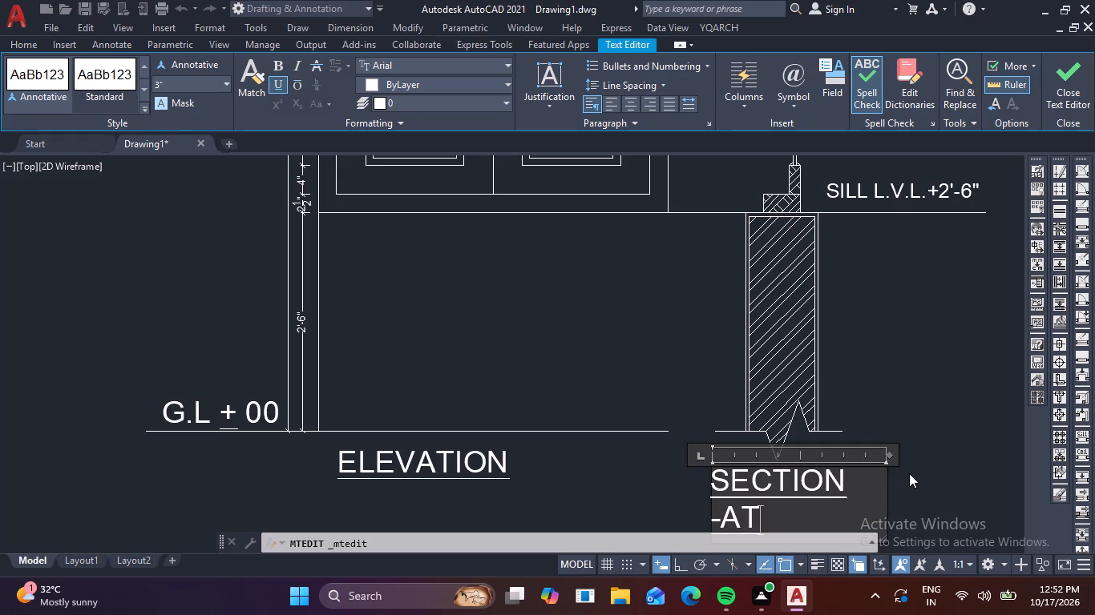
key("shift+quotedbl")
type("AA")
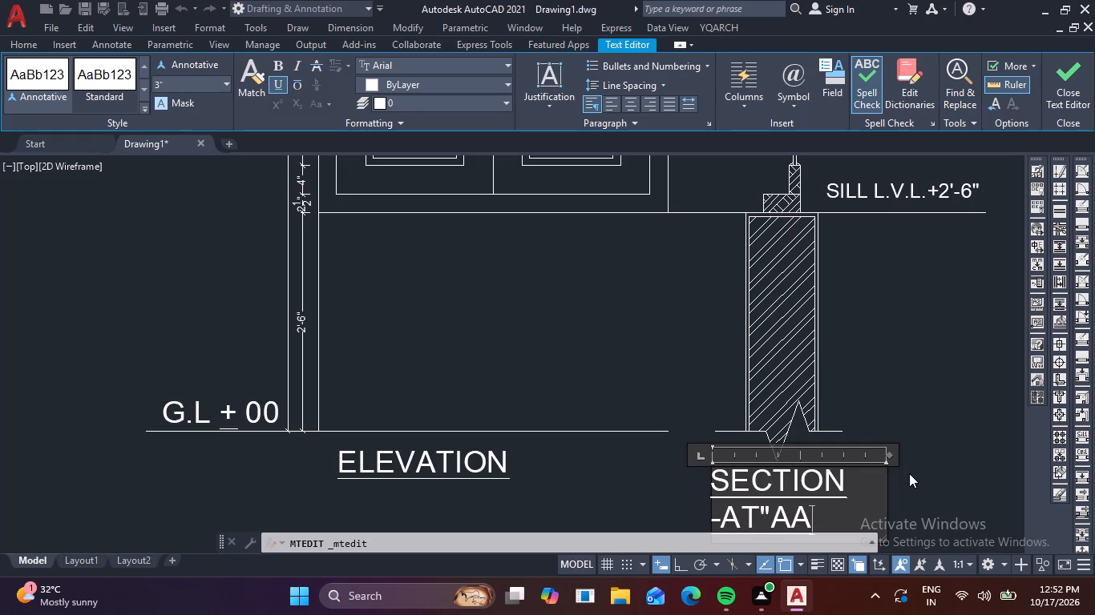
key("shift+quotedbl")
Widen the section title's text box so the text fits on one line, and finish editing.
left_click_drag(887, 452, 997, 451)
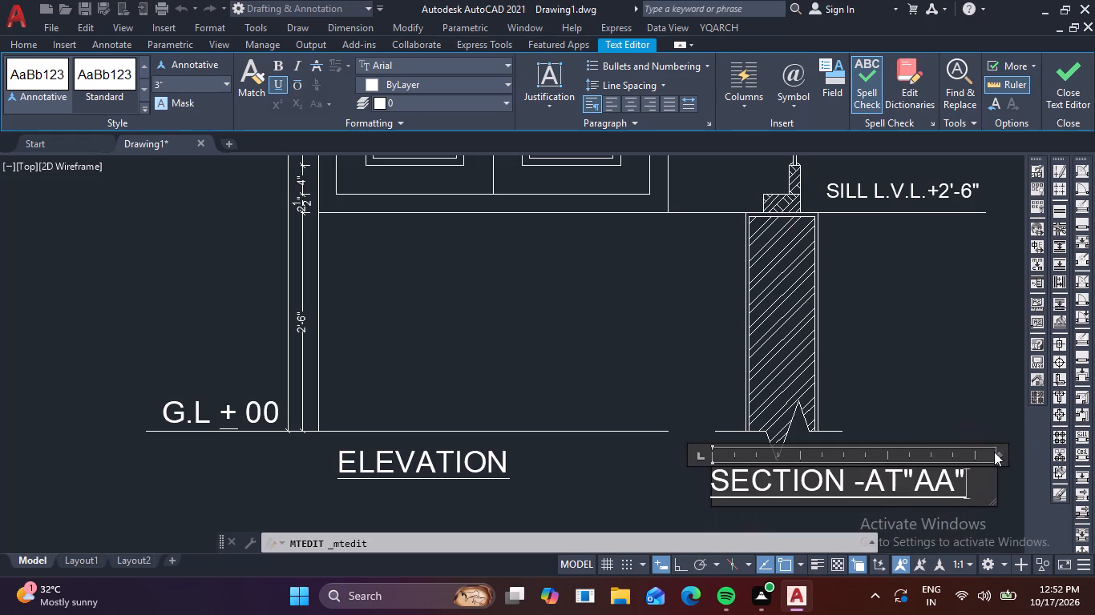
left_click(965, 356)
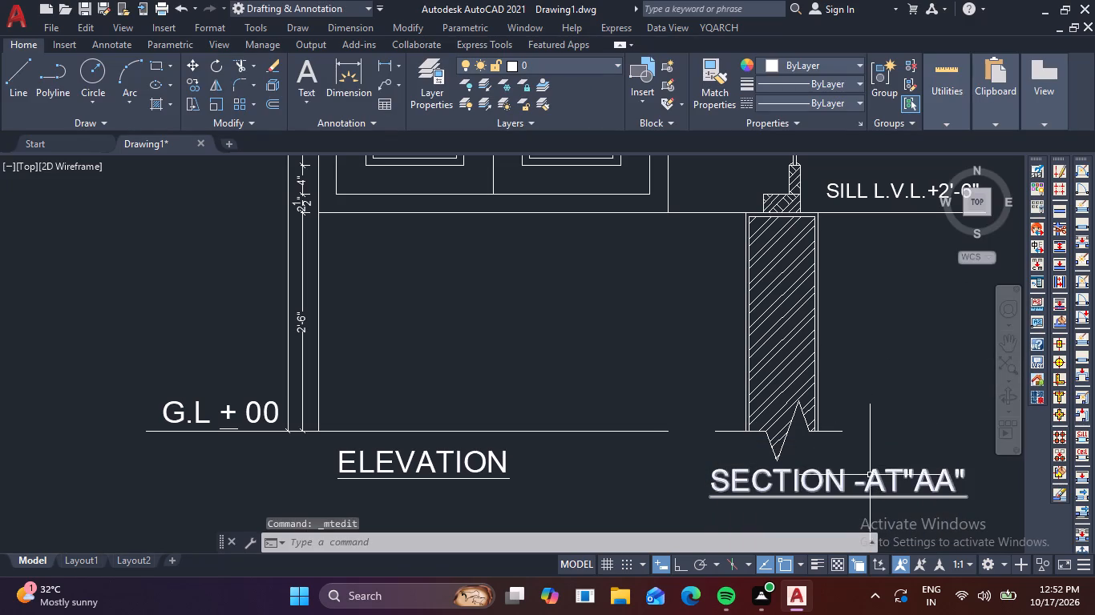
Move the section title so it sits roughly centred beneath the section's lower break line, clear of the "ELEVATION" title.
left_click(870, 475)
type("M")
key("space")
left_click_drag(870, 475, 858, 474)
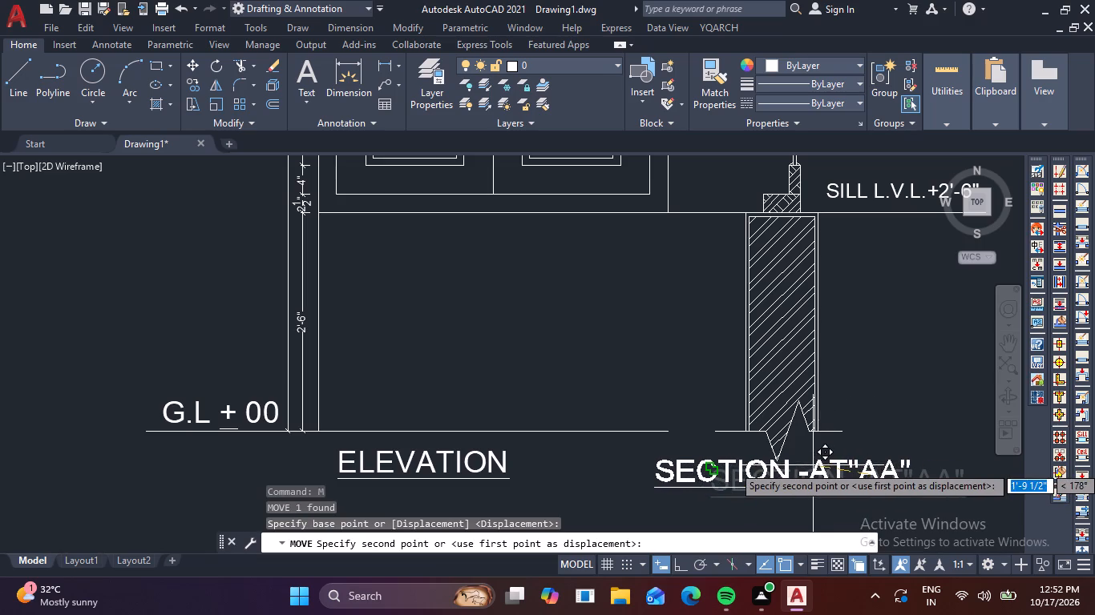
left_click(810, 470)
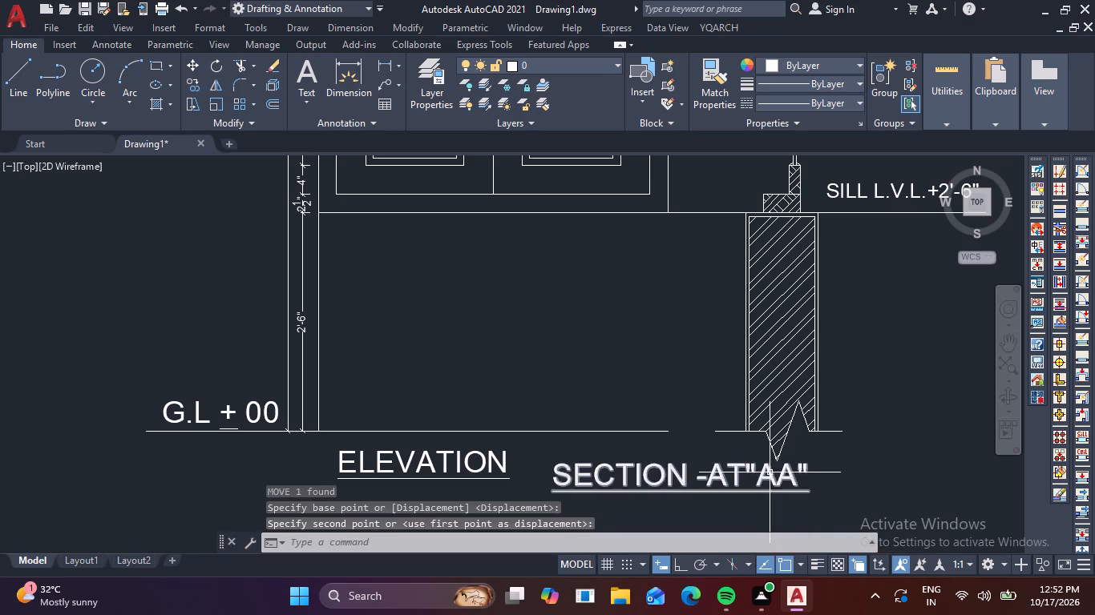
middle_click_drag(782, 488, 688, 392)
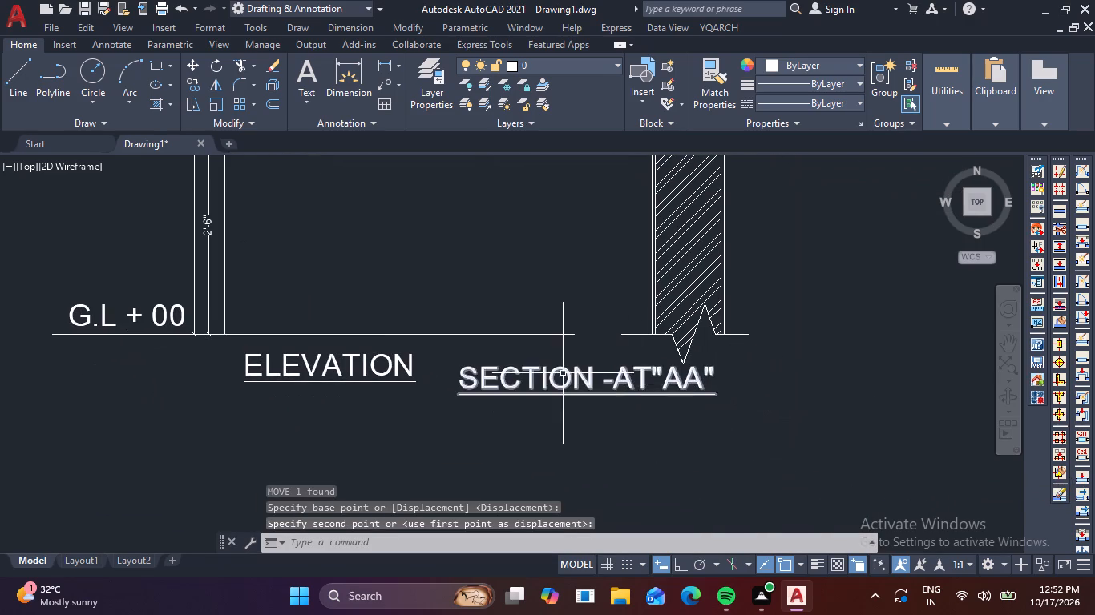
left_click(572, 384)
key("space")
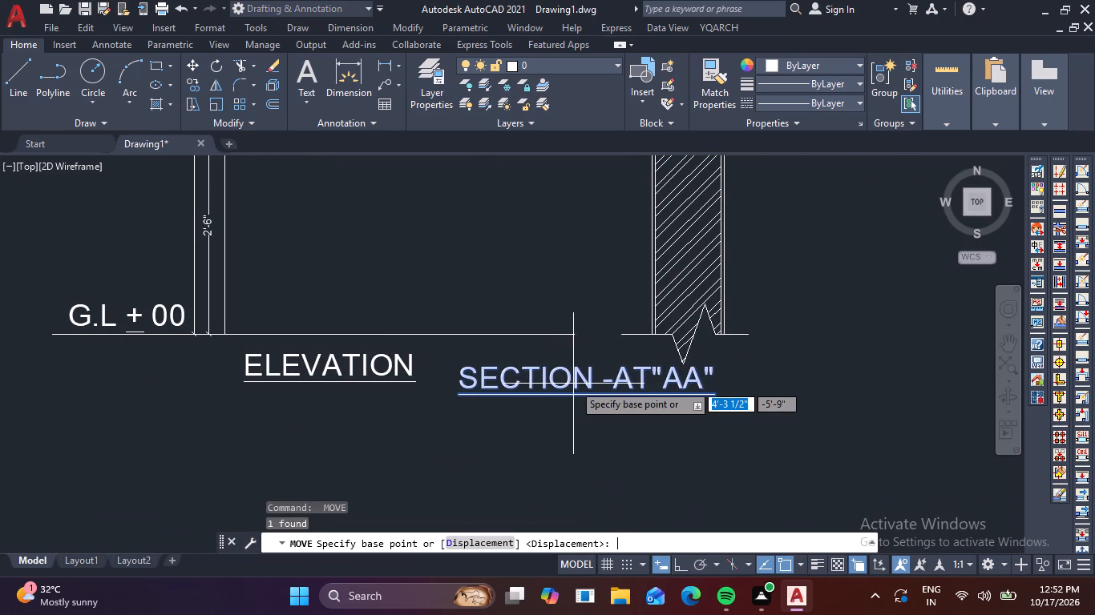
type("M")
key("space")
left_click(582, 385)
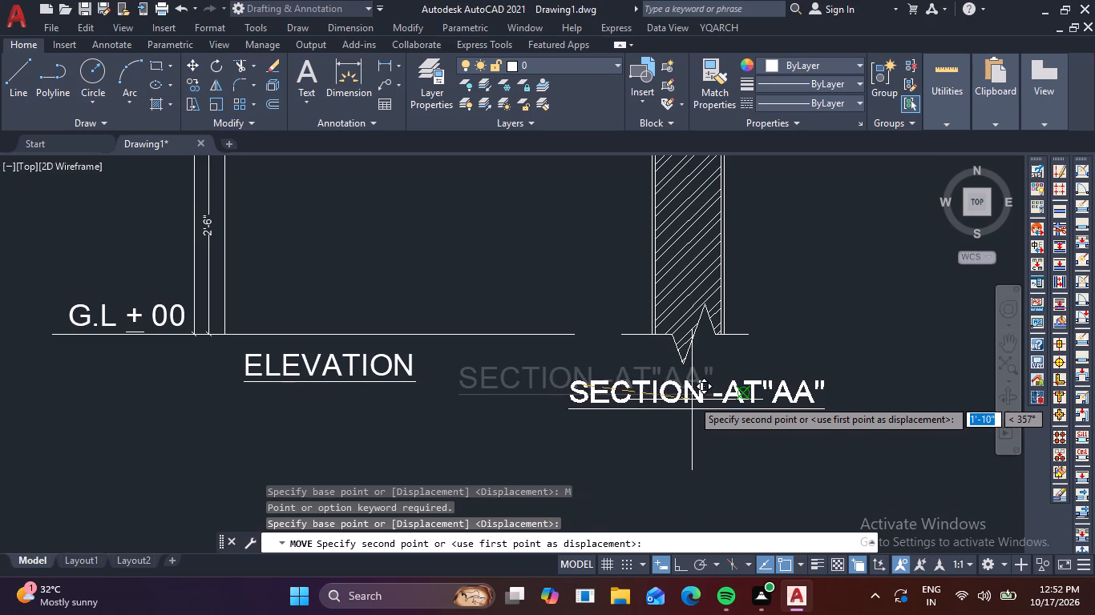
left_click(692, 399)
left_click(715, 391)
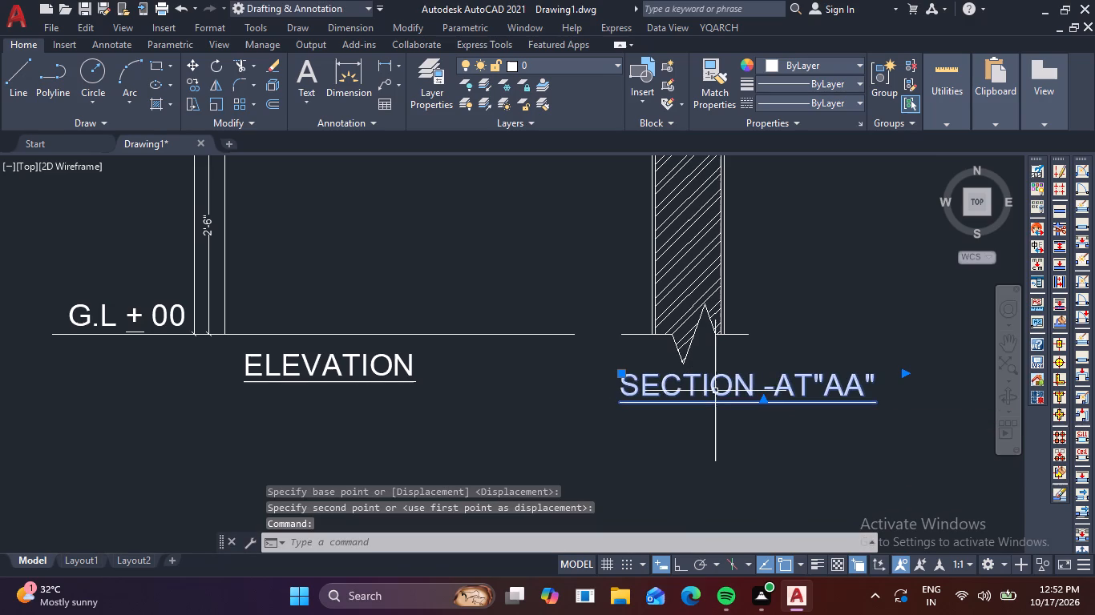
type("M")
key("space")
left_click(730, 380)
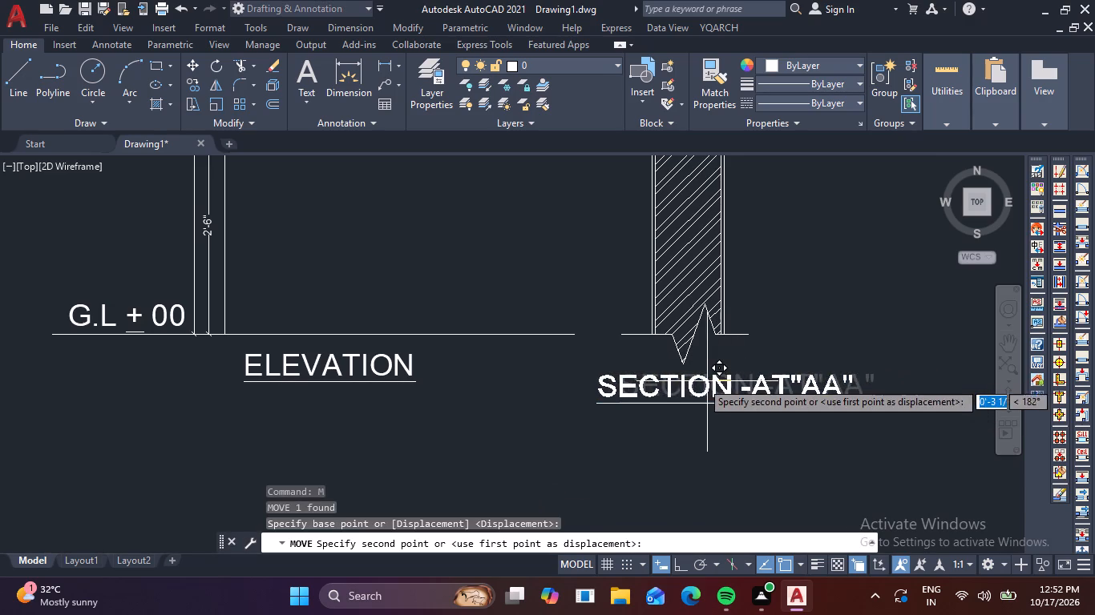
left_click(681, 381)
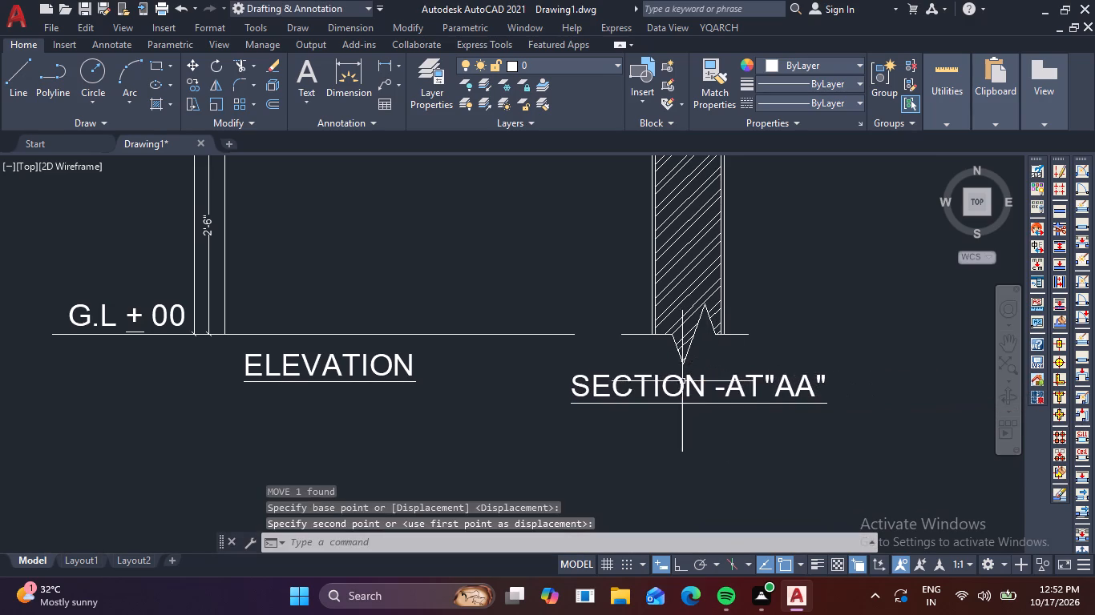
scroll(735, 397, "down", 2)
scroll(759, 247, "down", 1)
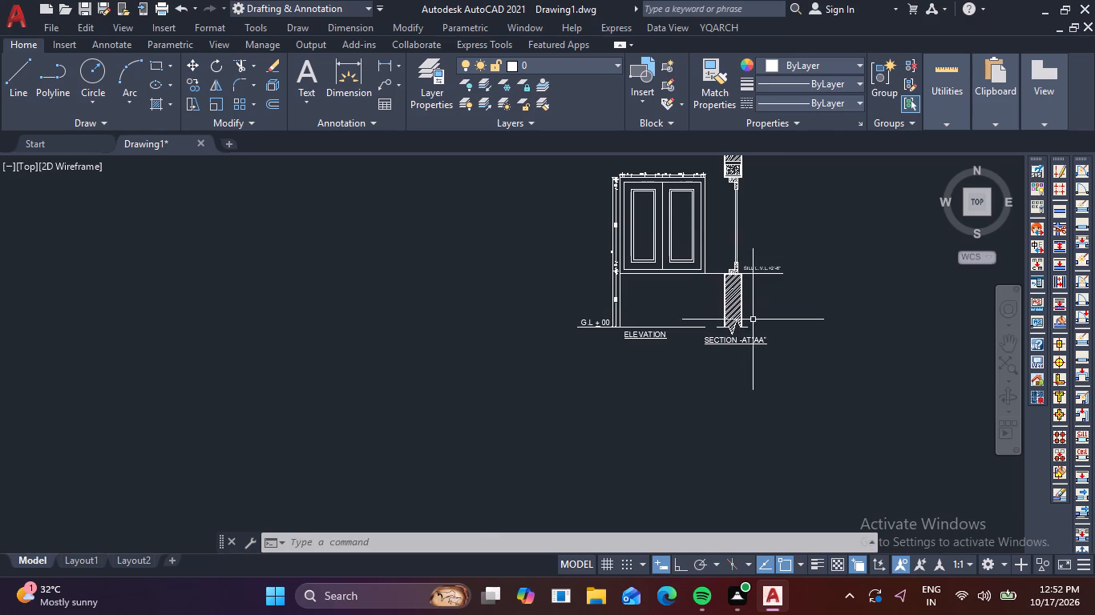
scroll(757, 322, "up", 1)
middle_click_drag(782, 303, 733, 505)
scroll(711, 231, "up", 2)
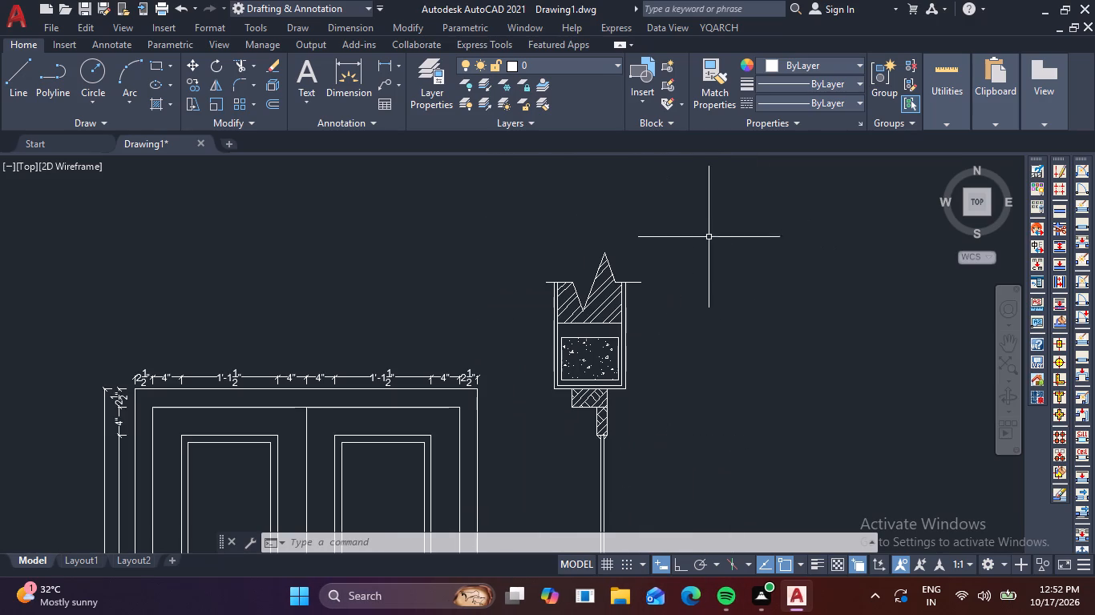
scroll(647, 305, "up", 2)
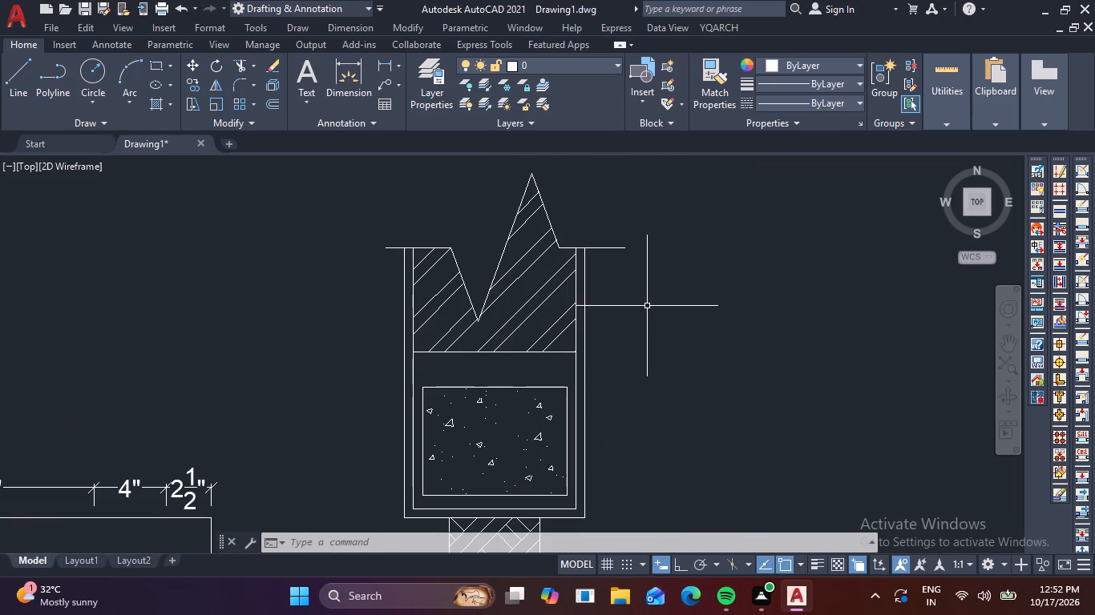
Open the Standard multileader style for modification and raise its maximum leader points by one.
type("MLS")
key("space")
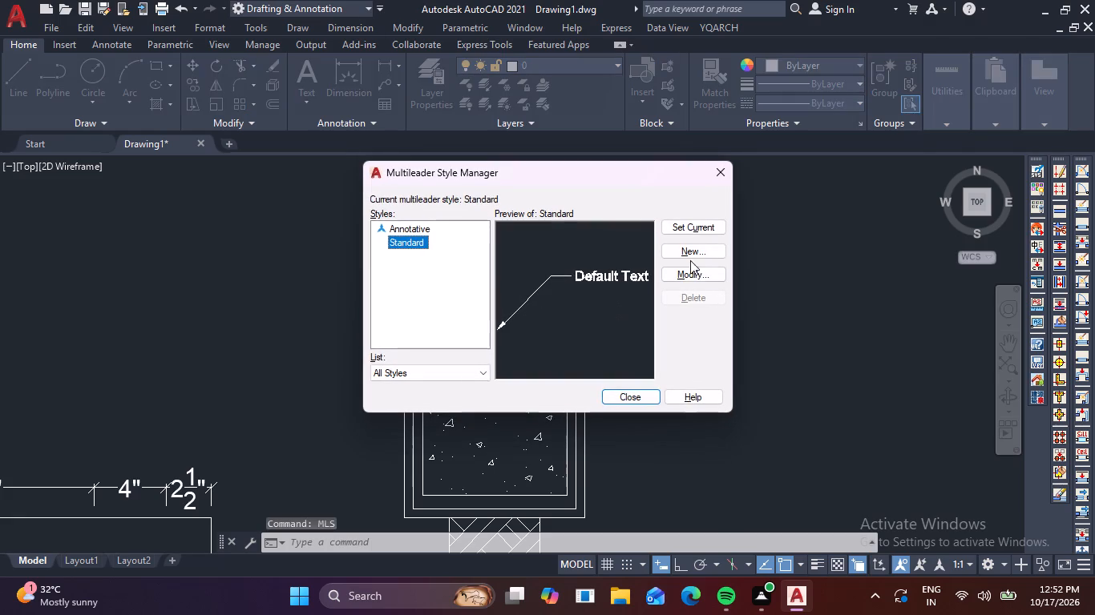
left_click(704, 272)
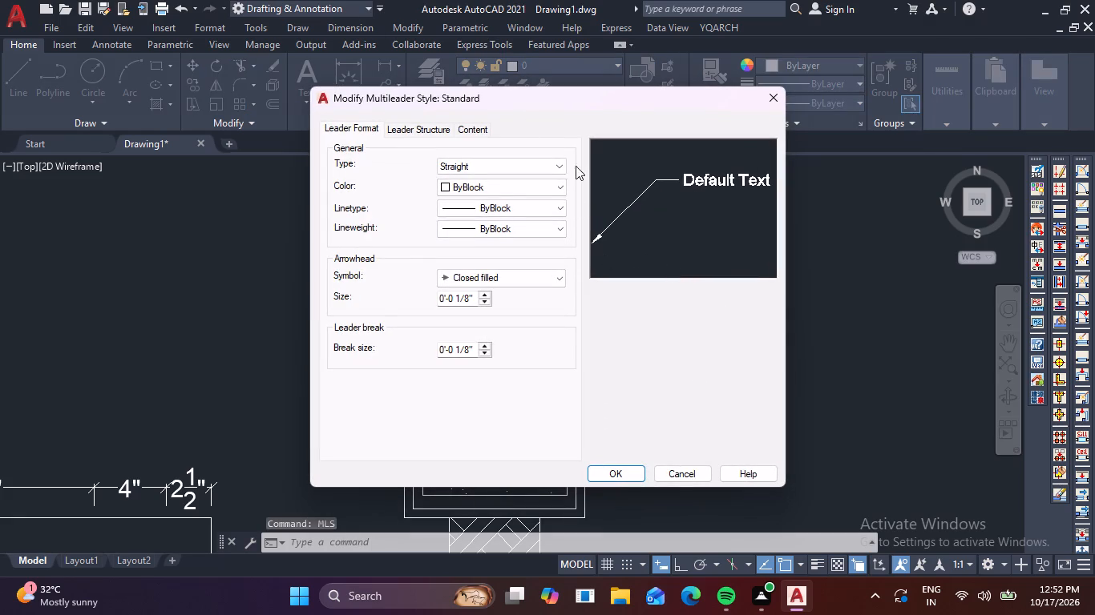
left_click(470, 135)
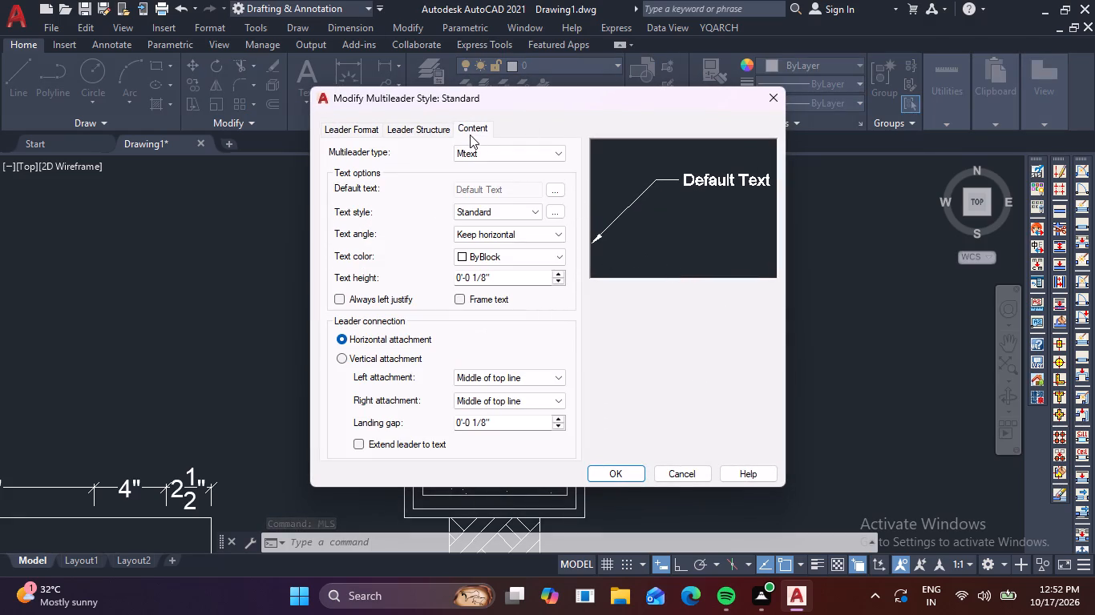
left_click(436, 128)
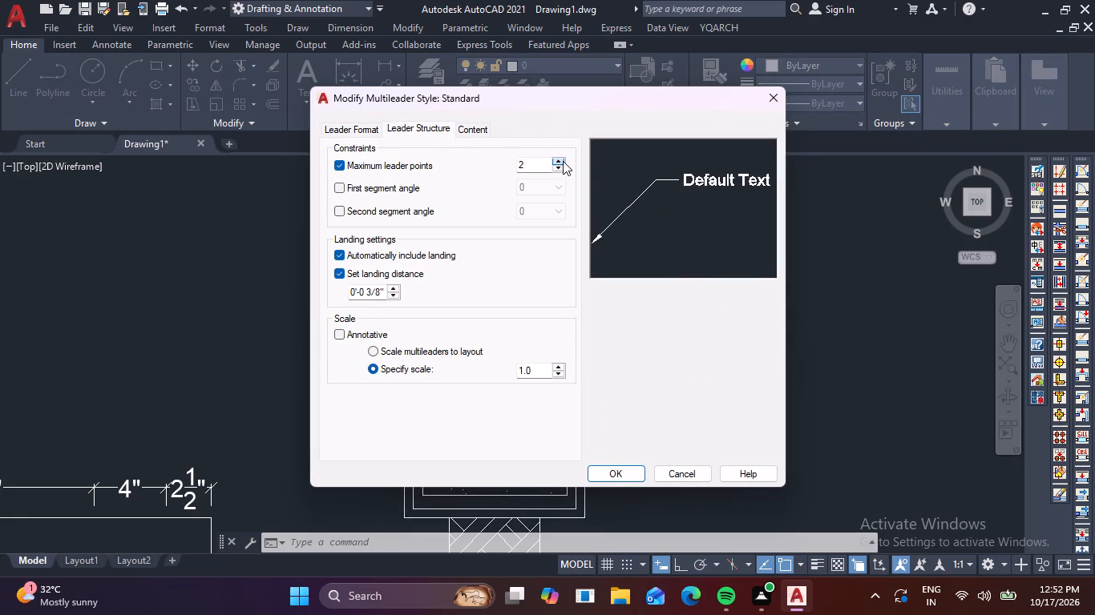
left_click(560, 159)
Set the Standard multileader style's text height to 3 inches.
left_click(484, 134)
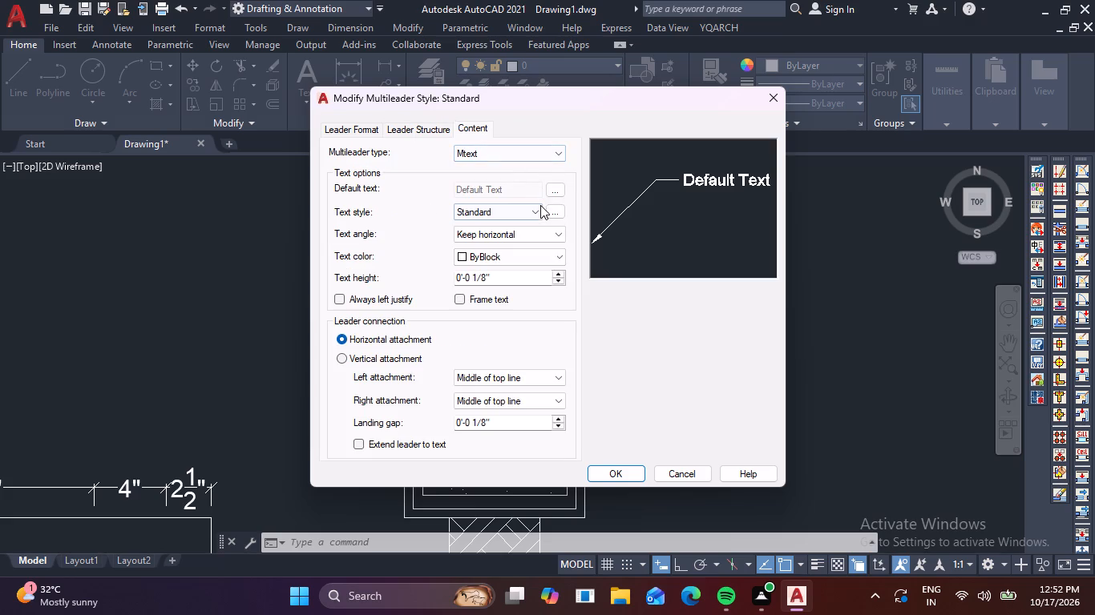
left_click(502, 278)
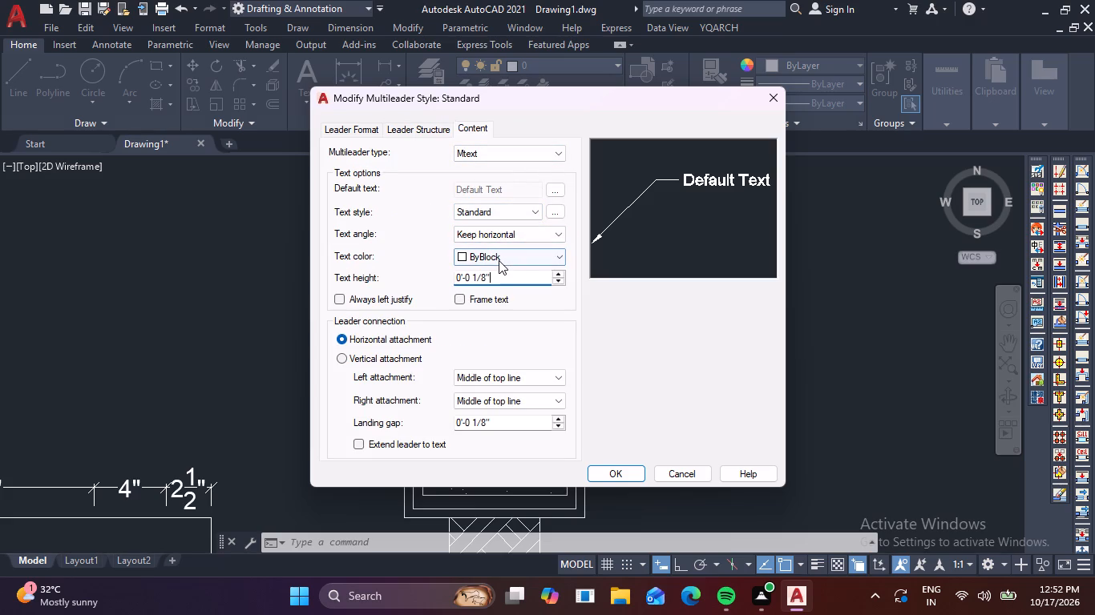
key("BackSpace")
key("BackSpace")
key("BackSpace")
key("BackSpace")
key("BackSpace")
key("BackSpace")
key("BackSpace")
key("BackSpace")
key("BackSpace")
key("BackSpace")
key("BackSpace")
key("BackSpace")
key("BackSpace")
key("BackSpace")
key("BackSpace")
key("BackSpace")
key("BackSpace")
key("BackSpace")
key("BackSpace")
key("BackSpace")
key("BackSpace")
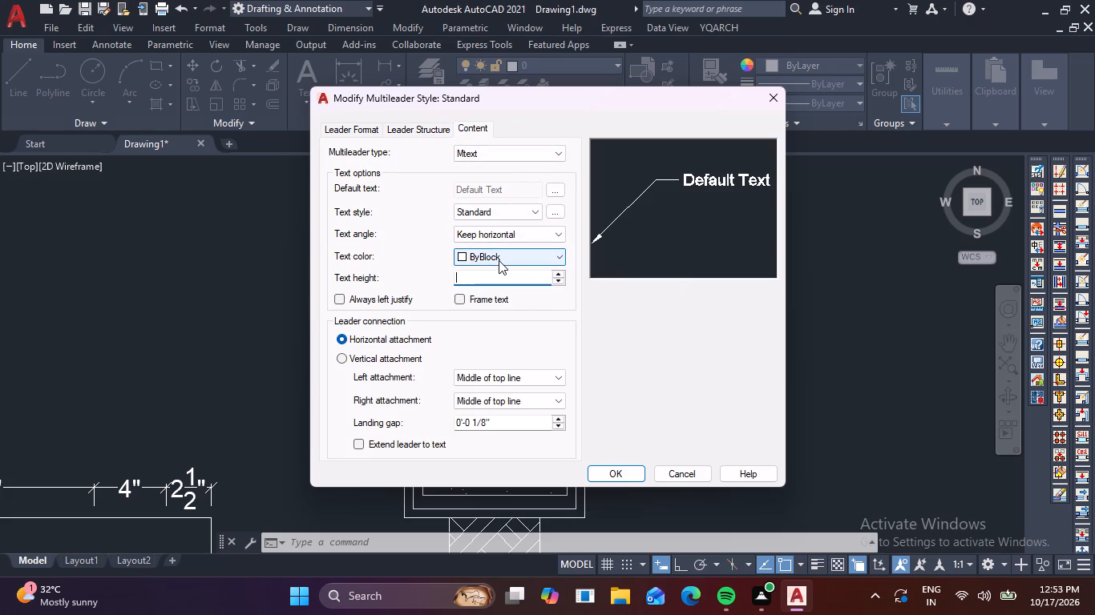
key("3")
Set the multileader style's arrowhead size to 1 inch, save the style changes and make Standard the current style.
left_click(358, 131)
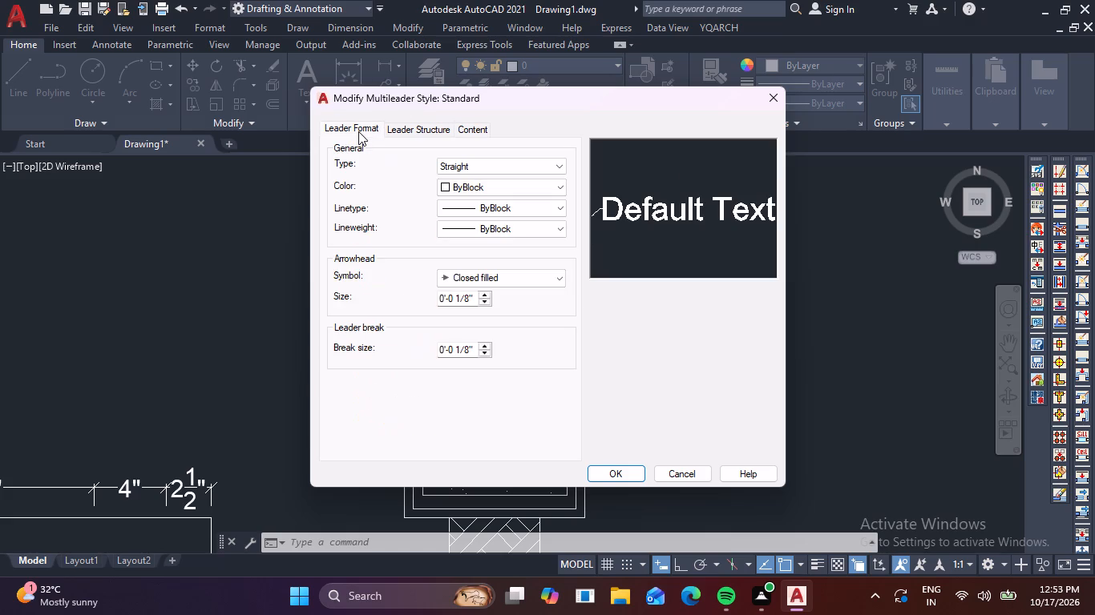
left_click(475, 299)
key("BackSpace")
key("BackSpace")
key("BackSpace")
key("BackSpace")
key("BackSpace")
key("BackSpace")
key("BackSpace")
key("BackSpace")
key("BackSpace")
key("BackSpace")
key("BackSpace")
key("BackSpace")
key("BackSpace")
key("BackSpace")
key("BackSpace")
key("BackSpace")
key("BackSpace")
key("BackSpace")
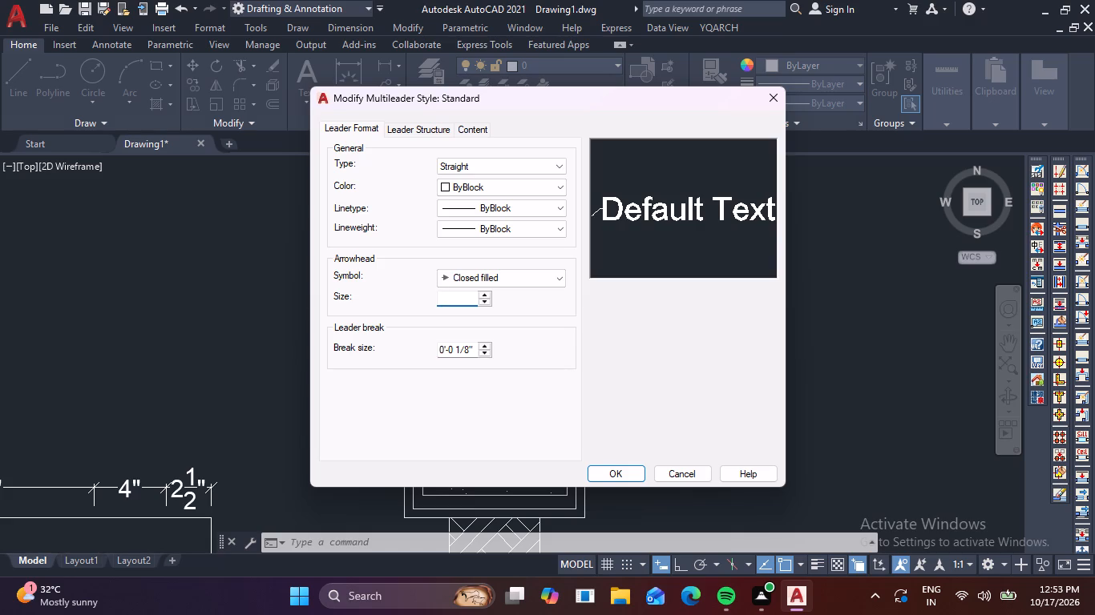
left_click(475, 299)
left_click_drag(475, 299, 454, 317)
double_click(454, 317)
key("1")
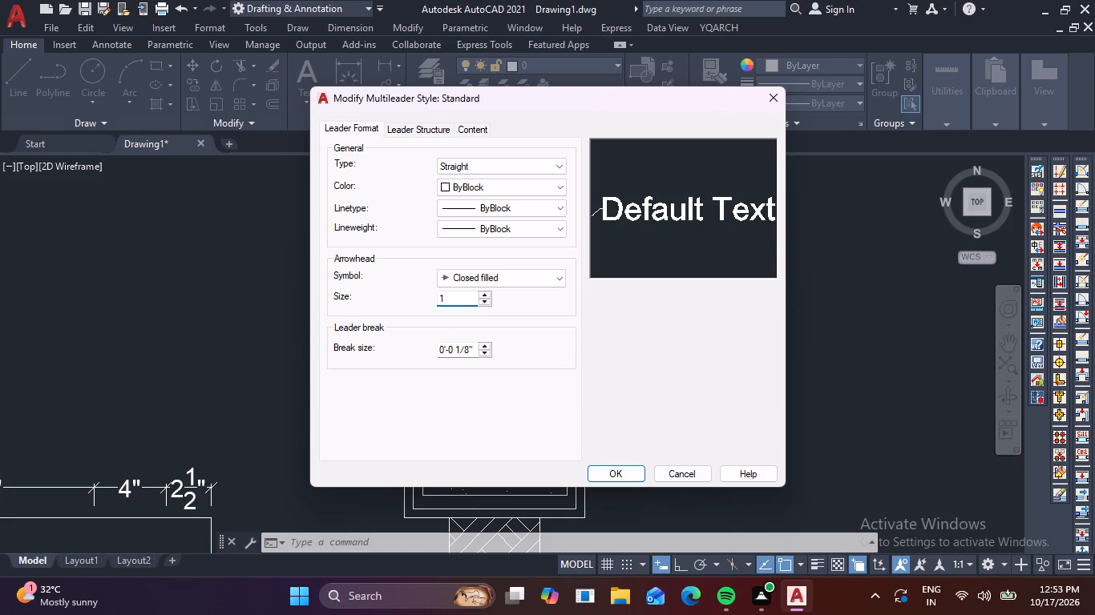
left_click(631, 476)
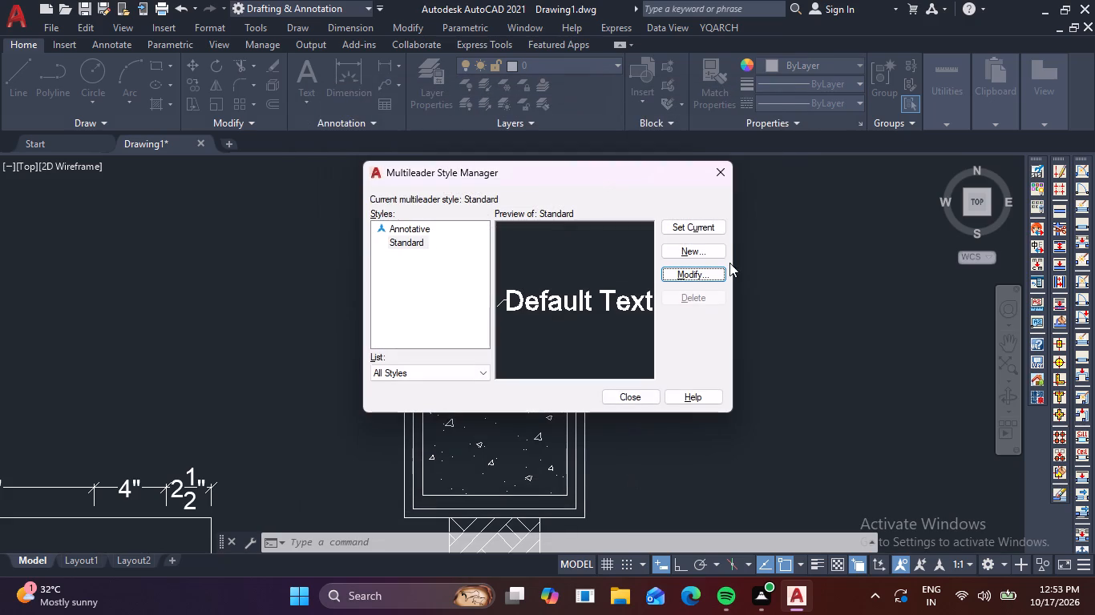
left_click(703, 232)
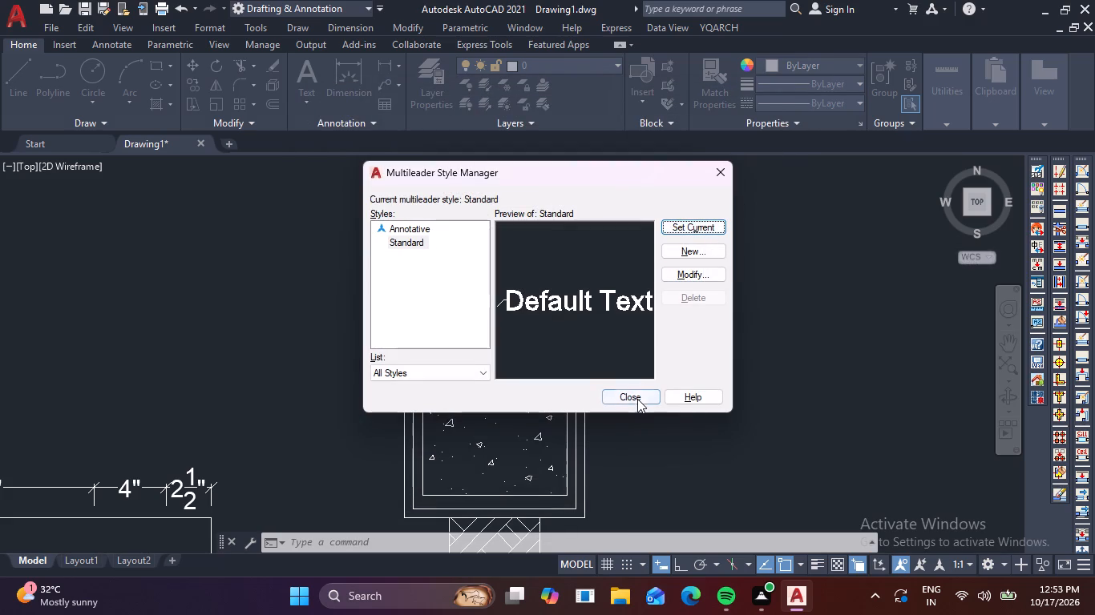
left_click(637, 400)
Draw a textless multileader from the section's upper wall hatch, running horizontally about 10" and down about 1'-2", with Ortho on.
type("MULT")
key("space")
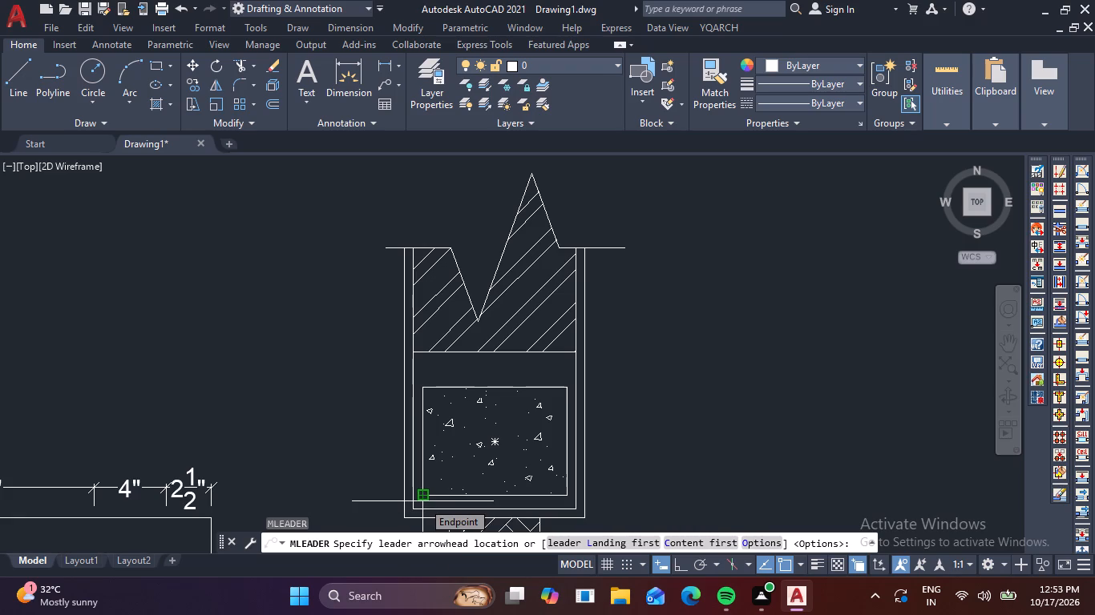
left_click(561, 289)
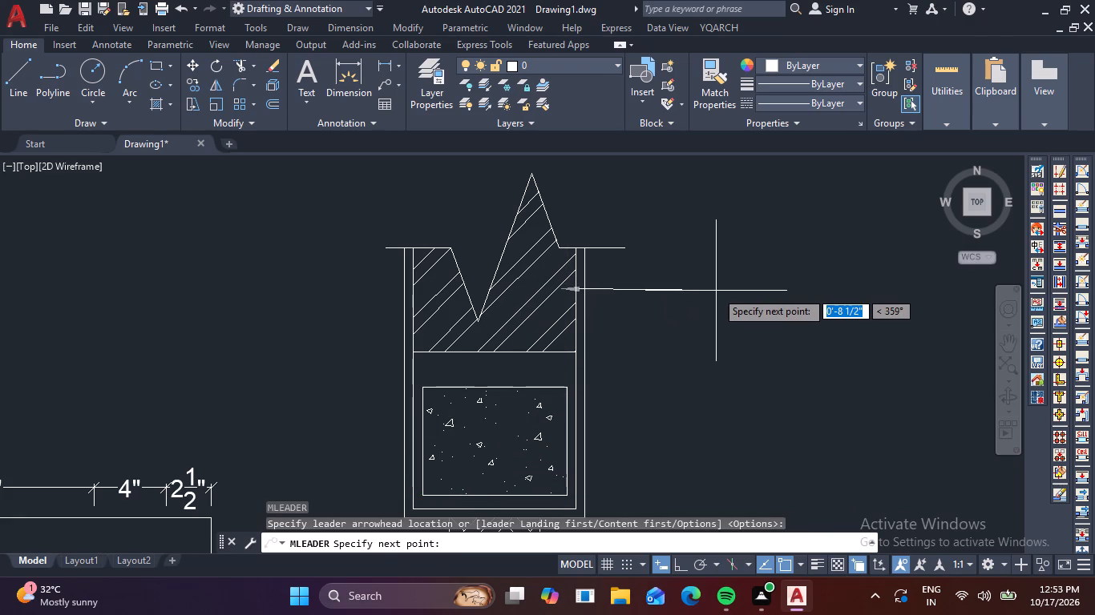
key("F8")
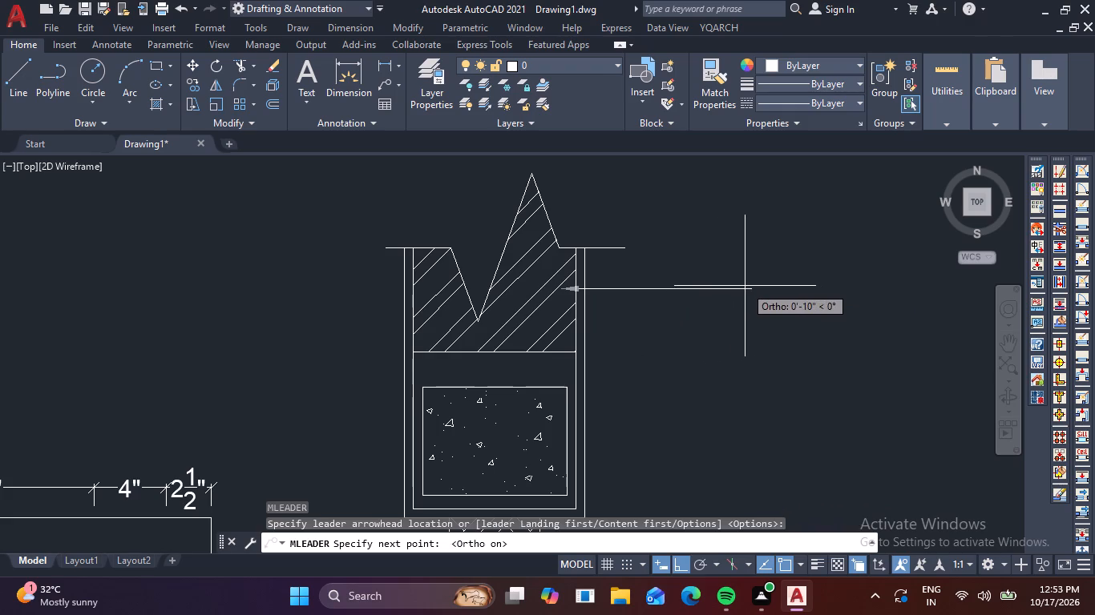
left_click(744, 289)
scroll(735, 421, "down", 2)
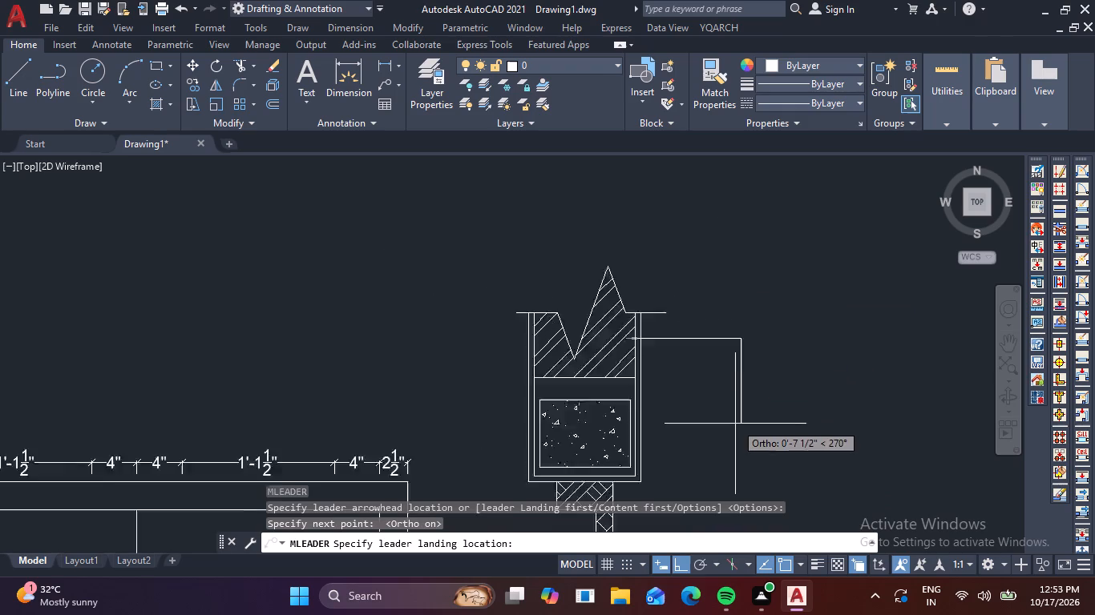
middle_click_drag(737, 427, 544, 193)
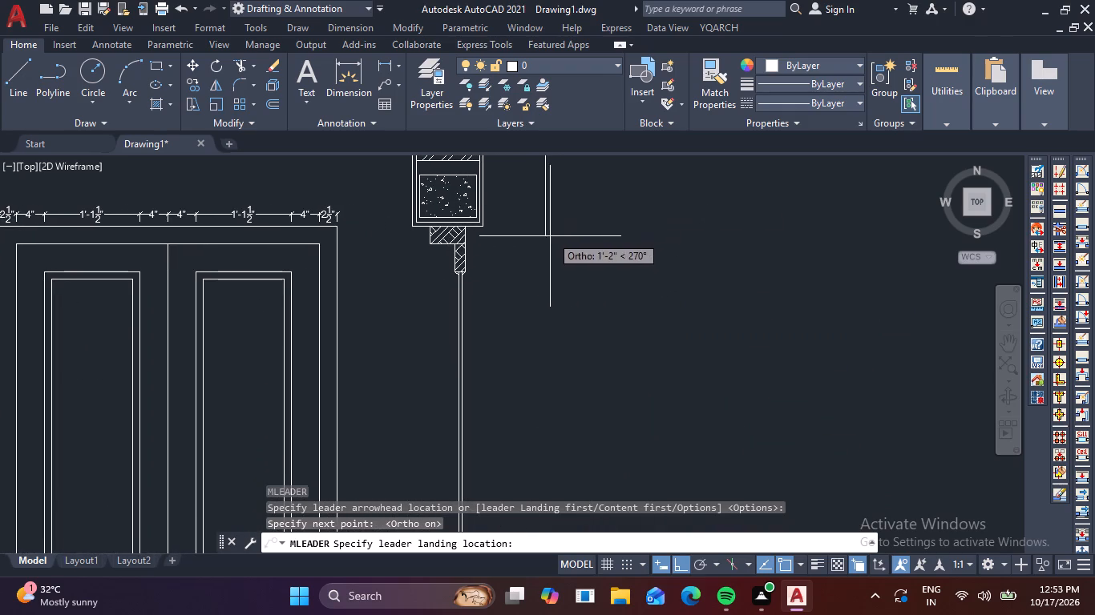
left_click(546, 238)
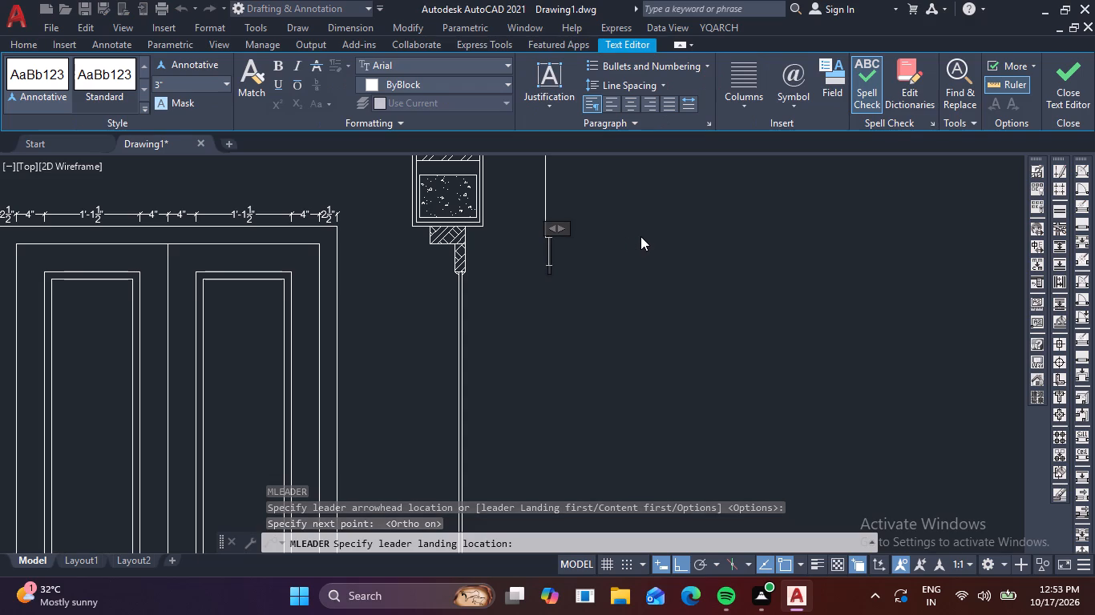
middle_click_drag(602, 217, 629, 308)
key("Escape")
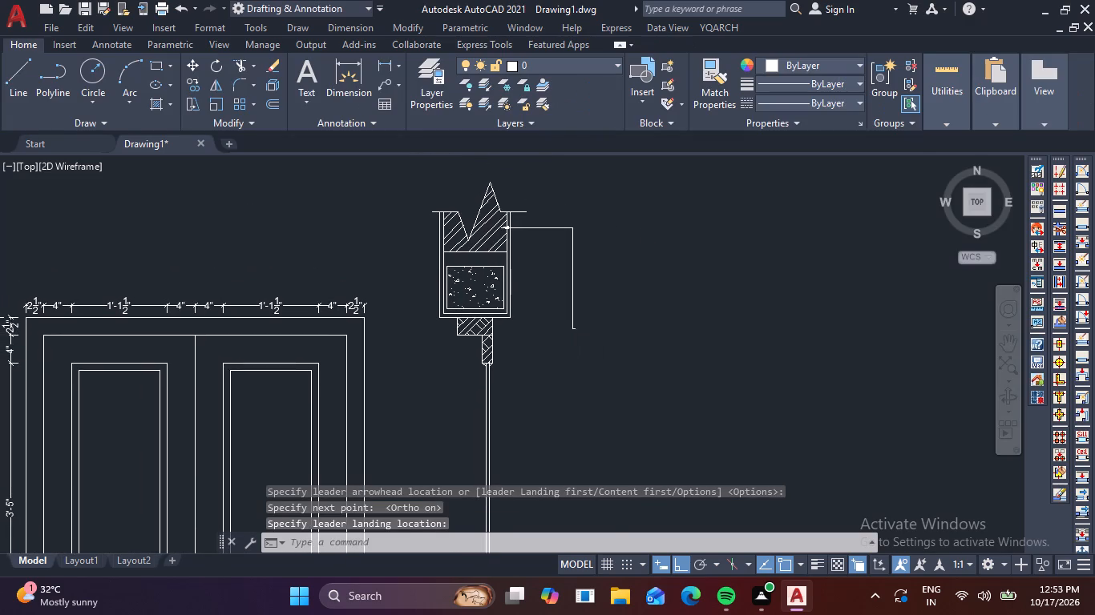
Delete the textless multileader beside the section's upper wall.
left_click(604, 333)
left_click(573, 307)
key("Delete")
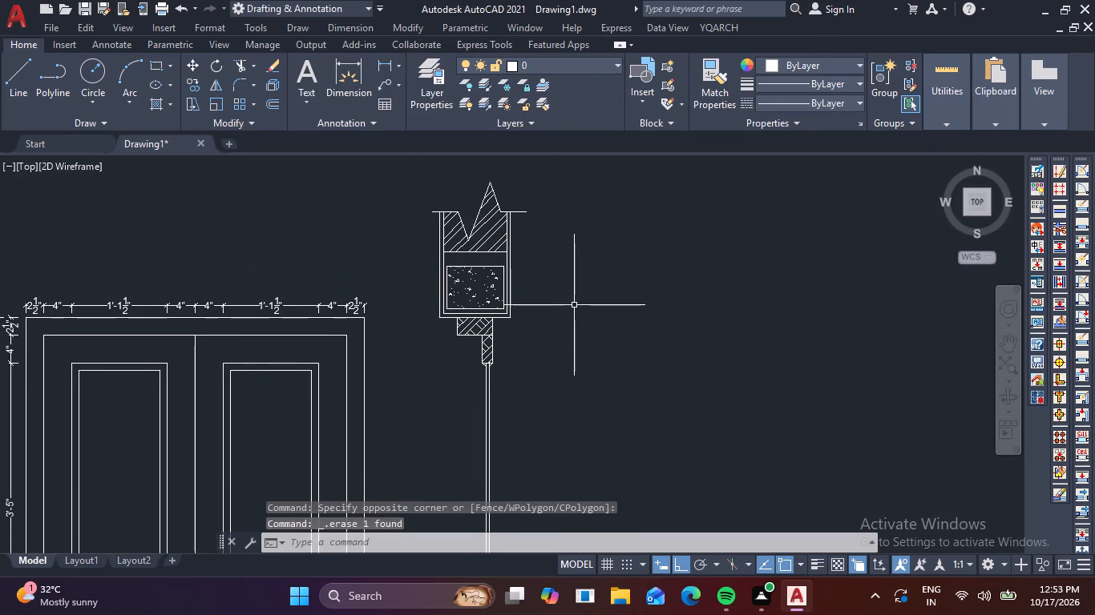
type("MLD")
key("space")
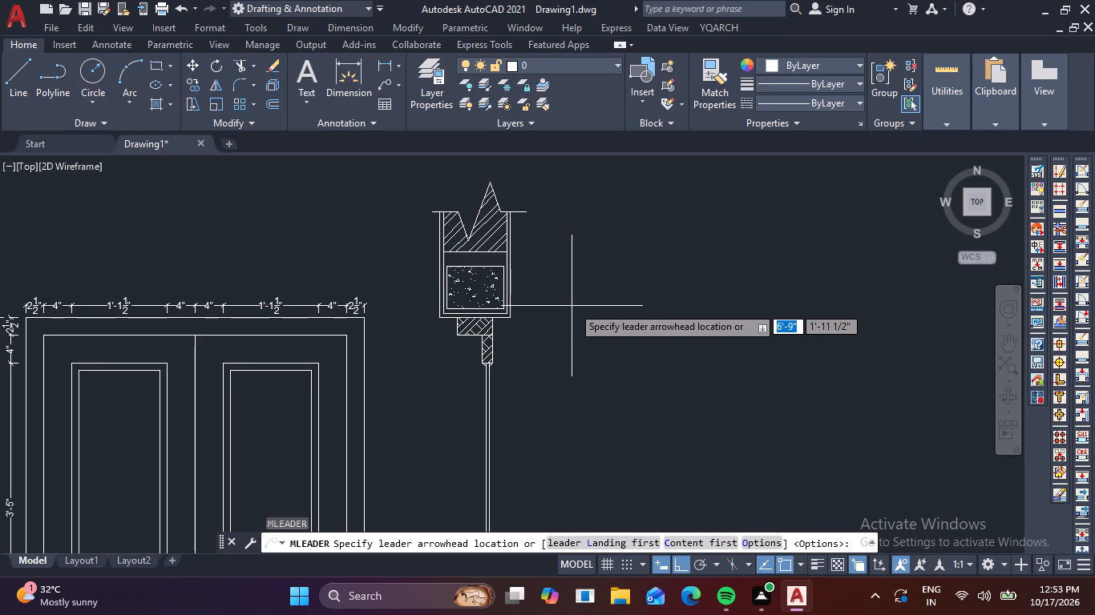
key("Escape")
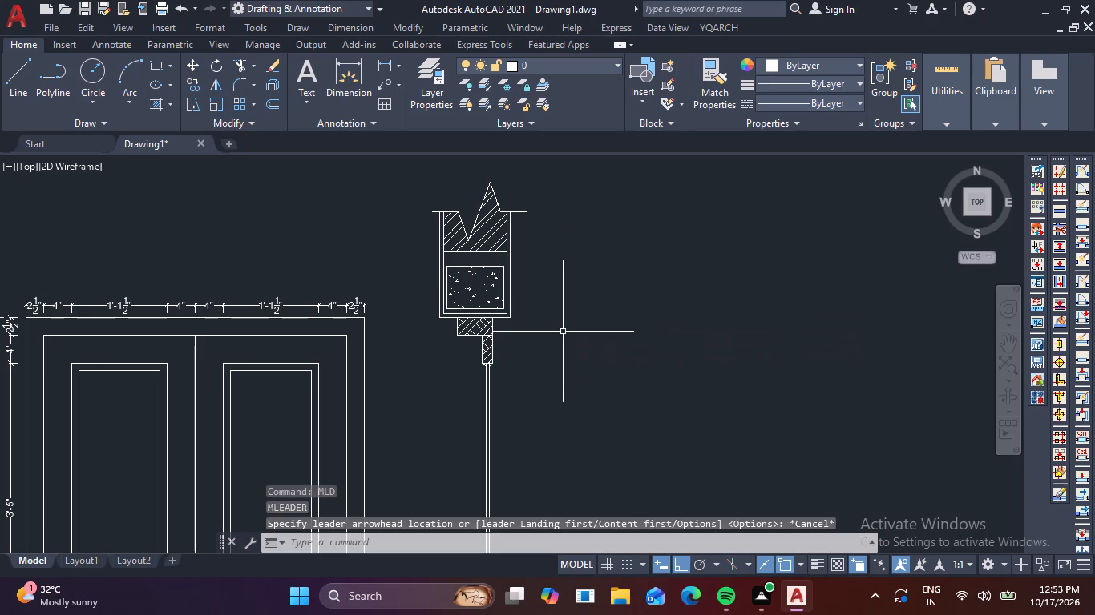
Set the Standard multileader style's maximum leader points to 4, save the change and make the style current.
type("ML")
type("S")
key("space")
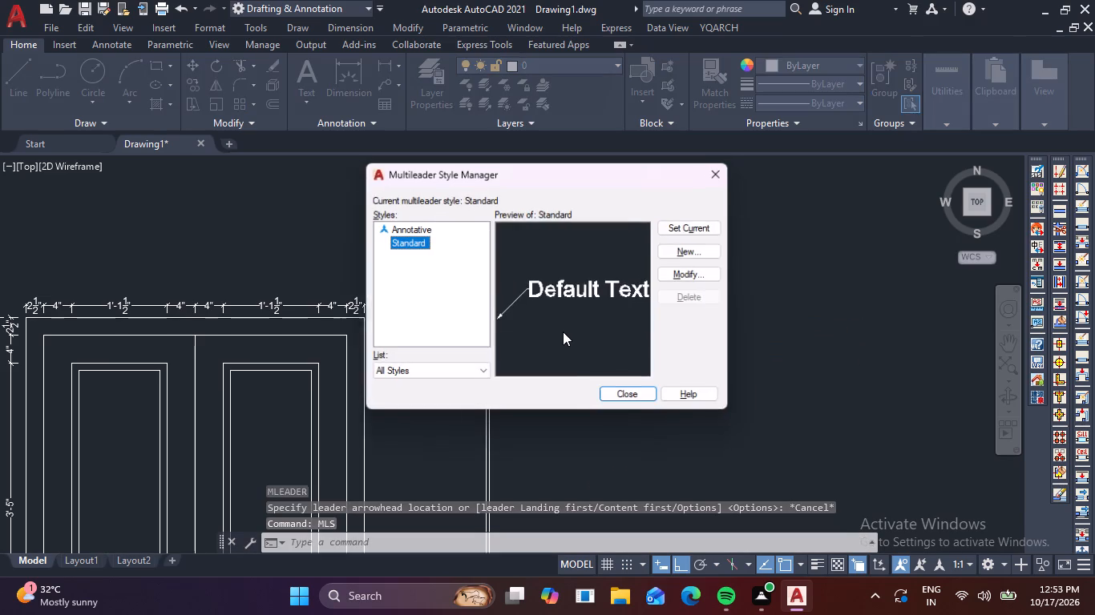
left_click(704, 275)
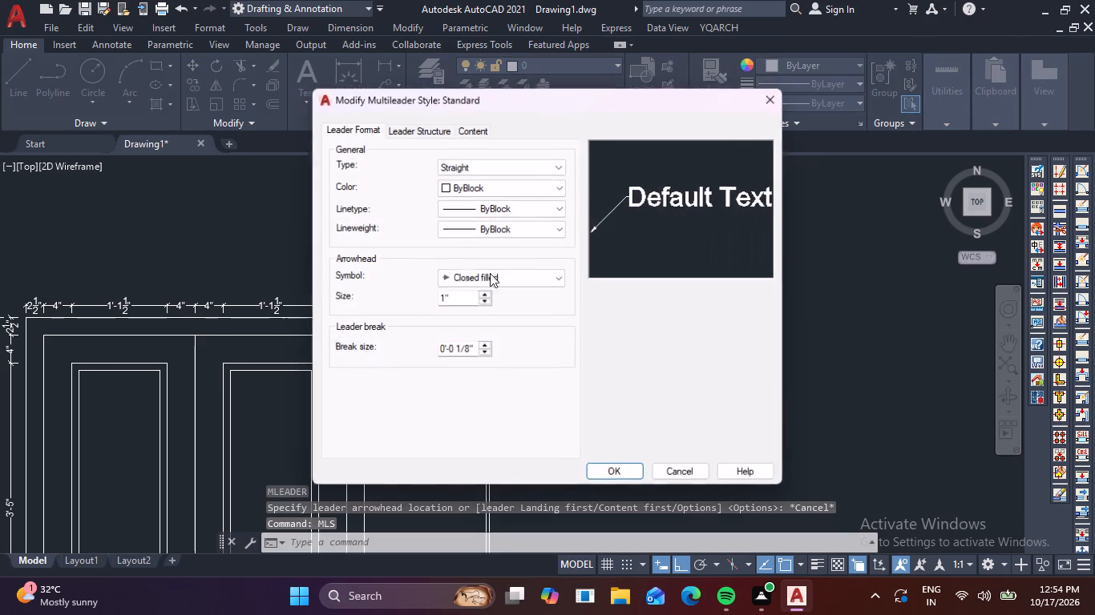
left_click(480, 129)
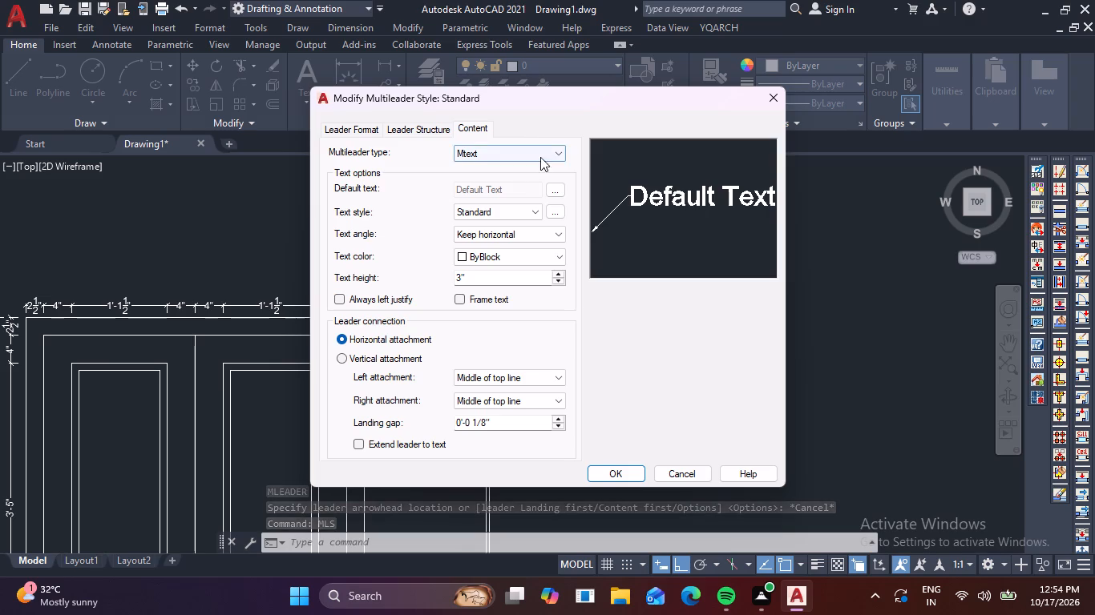
left_click(442, 123)
left_click(556, 160)
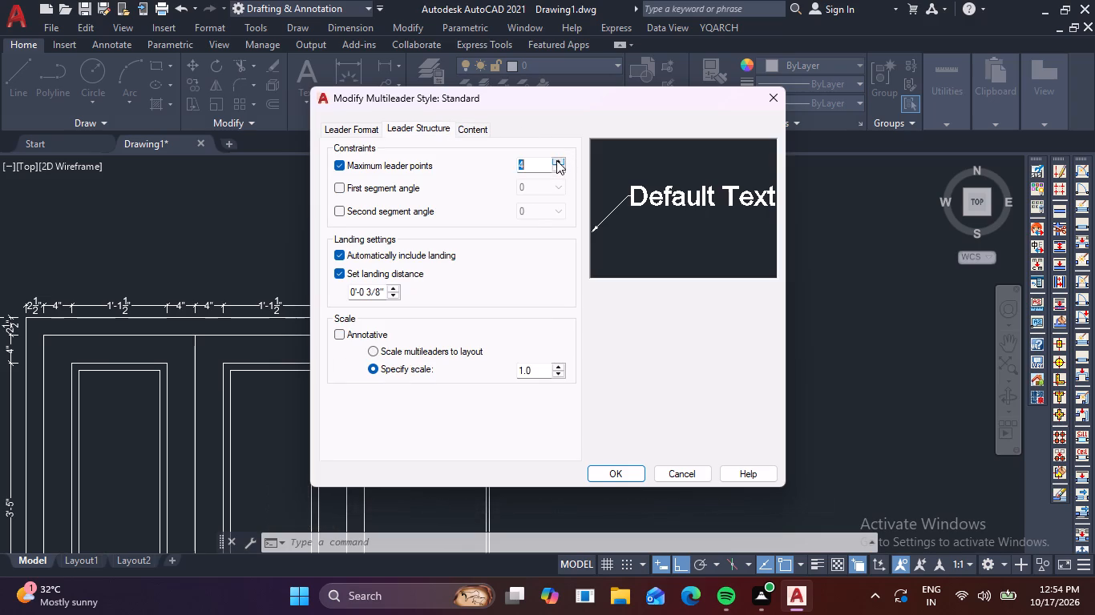
left_click(616, 476)
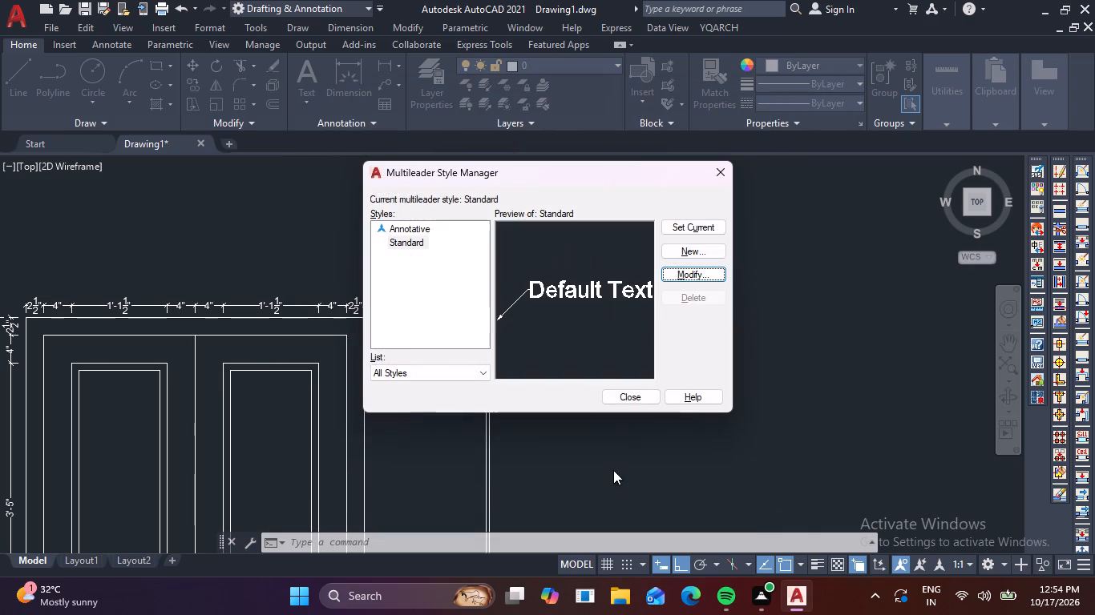
left_click(698, 227)
left_click(628, 396)
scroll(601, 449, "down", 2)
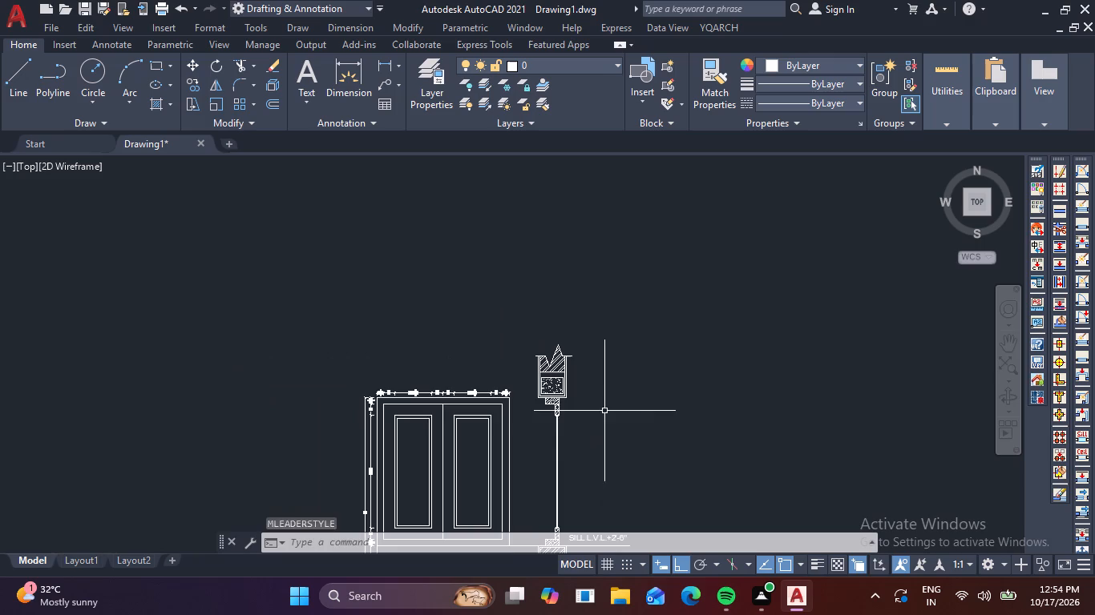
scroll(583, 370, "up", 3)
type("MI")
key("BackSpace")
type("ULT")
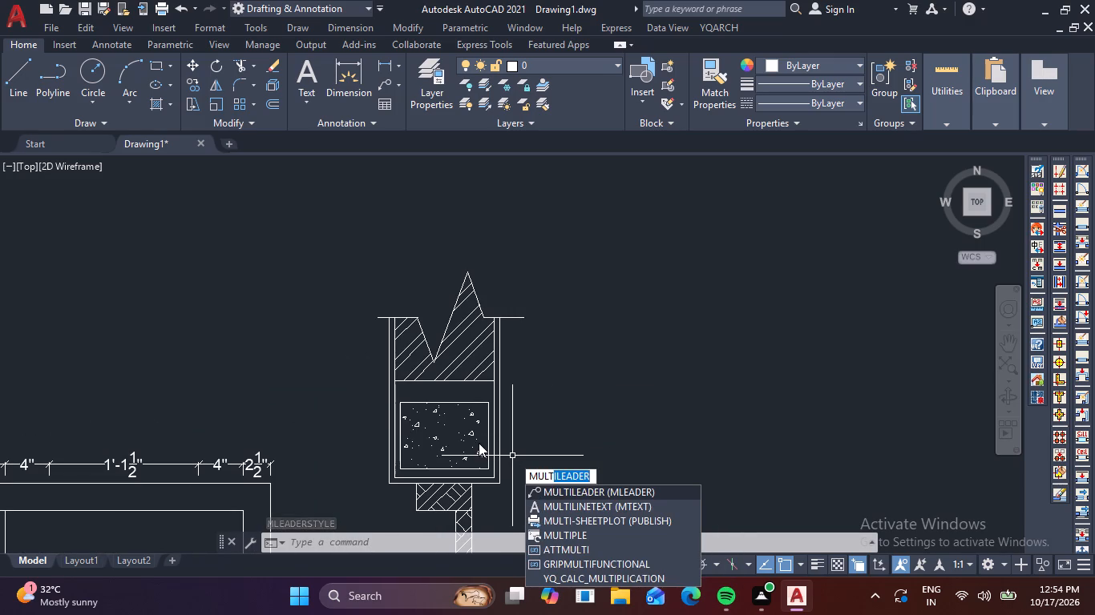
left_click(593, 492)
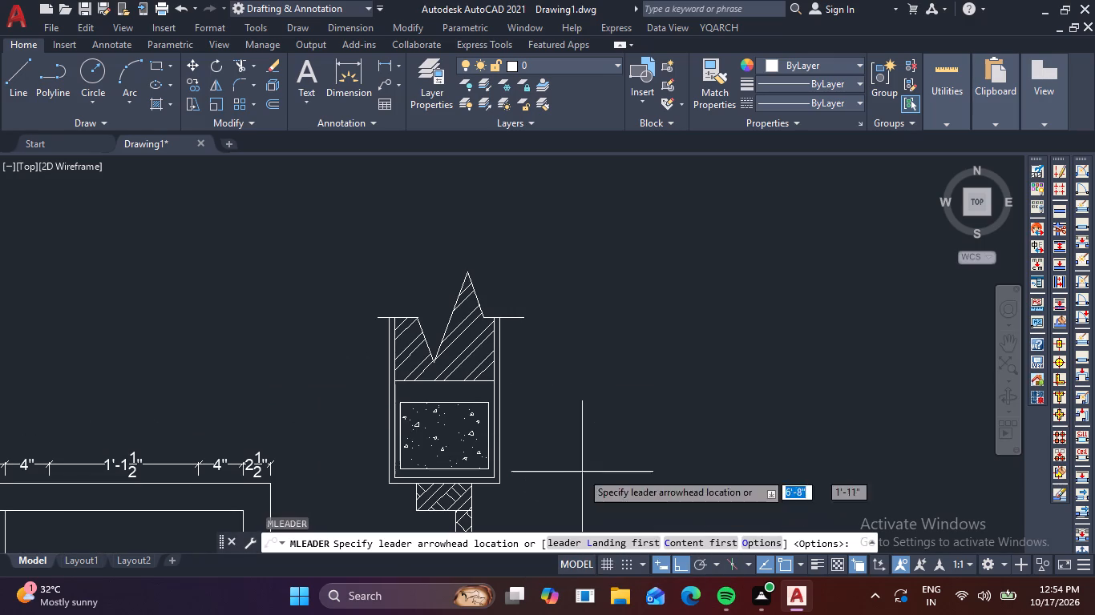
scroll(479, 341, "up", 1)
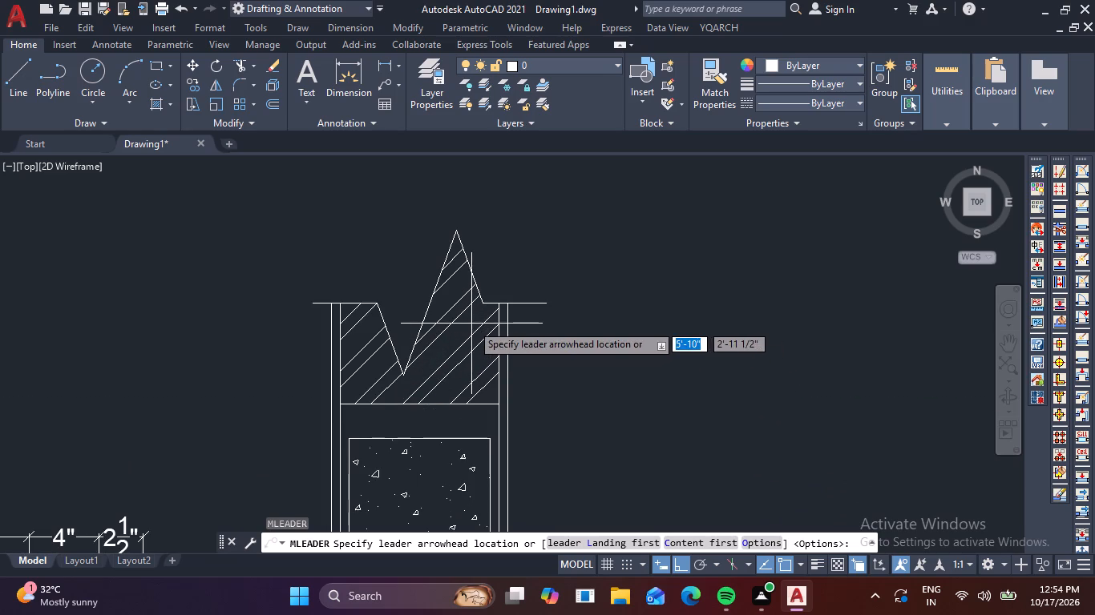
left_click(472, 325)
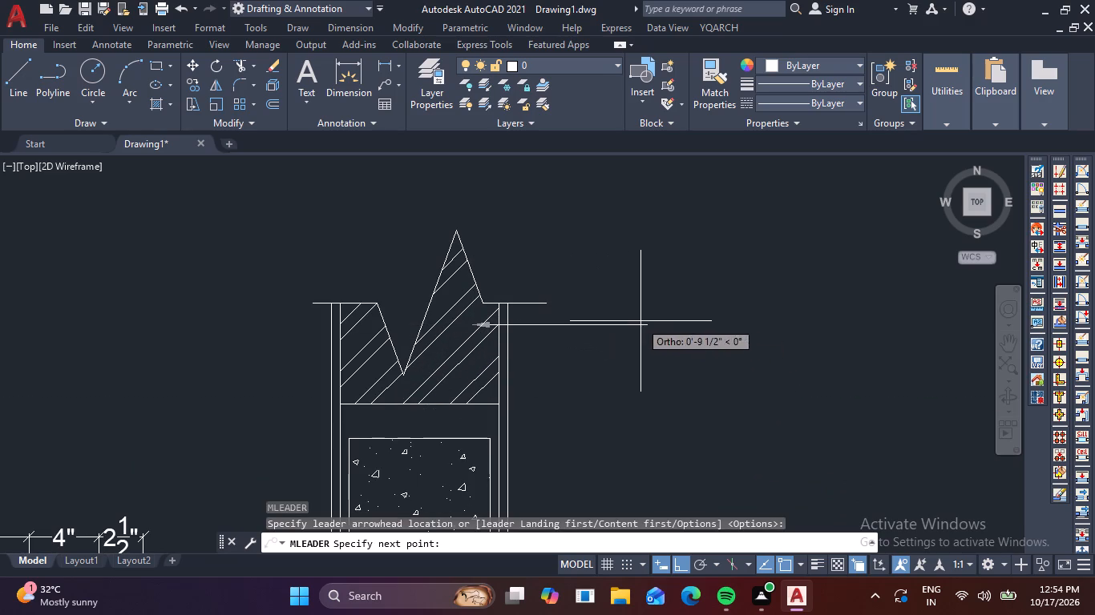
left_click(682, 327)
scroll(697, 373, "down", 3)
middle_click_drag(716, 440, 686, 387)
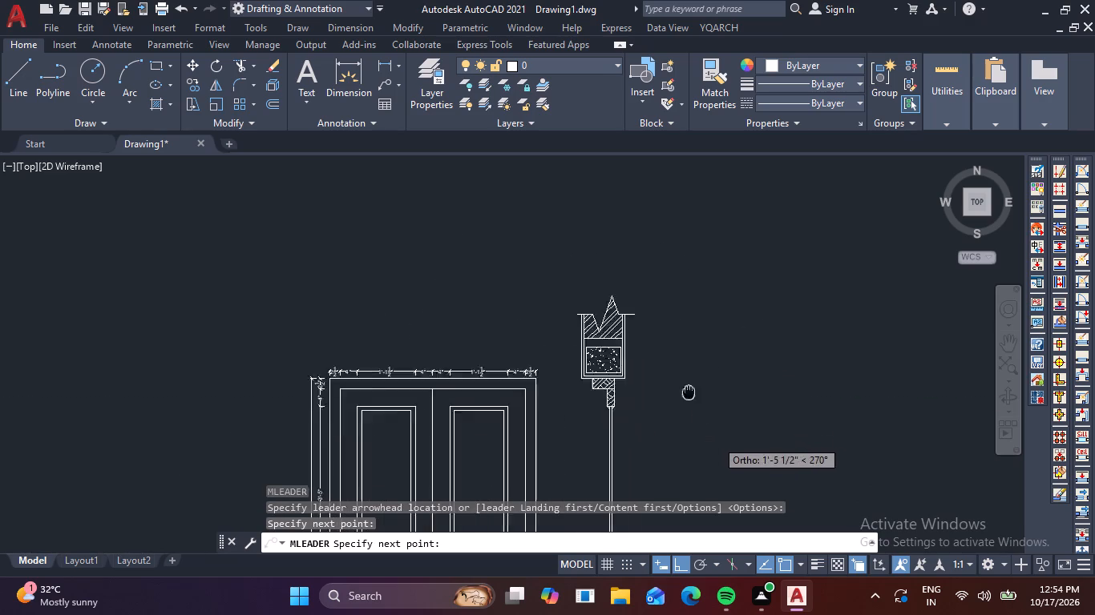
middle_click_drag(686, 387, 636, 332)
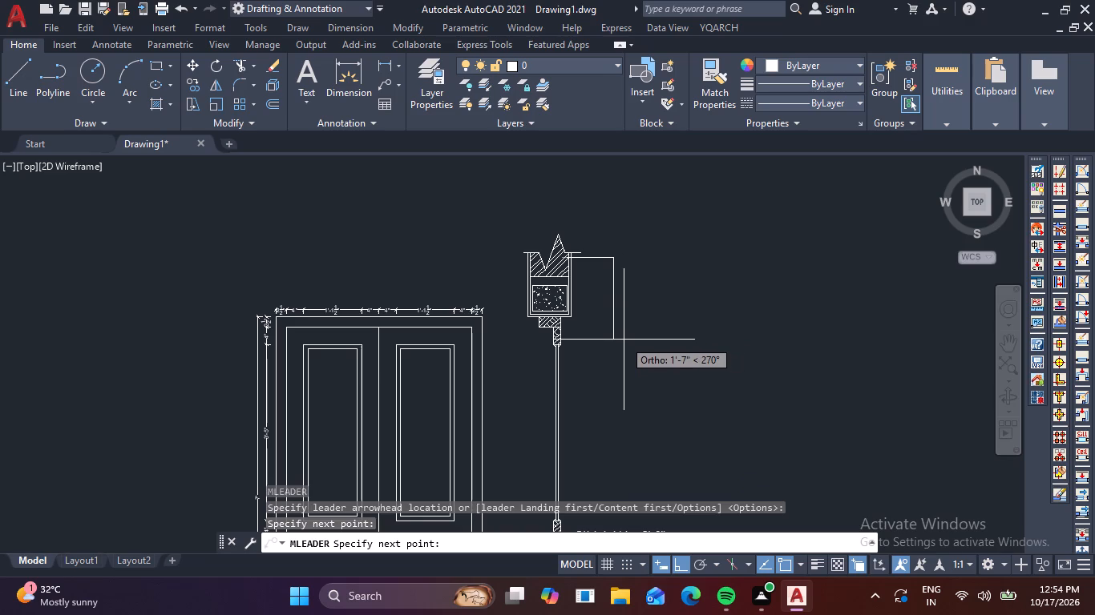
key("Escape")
Draw a multileader from the section's upper wall hatch, running horizontally clear of the section, straight down, then horizontally to a short landing.
key("space")
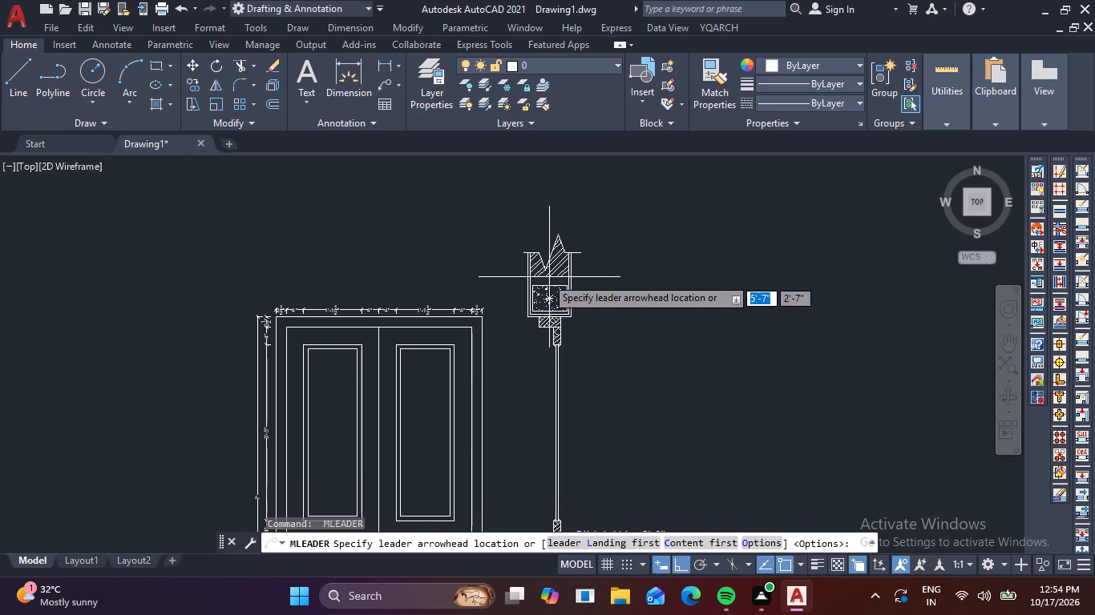
scroll(544, 275, "up", 2)
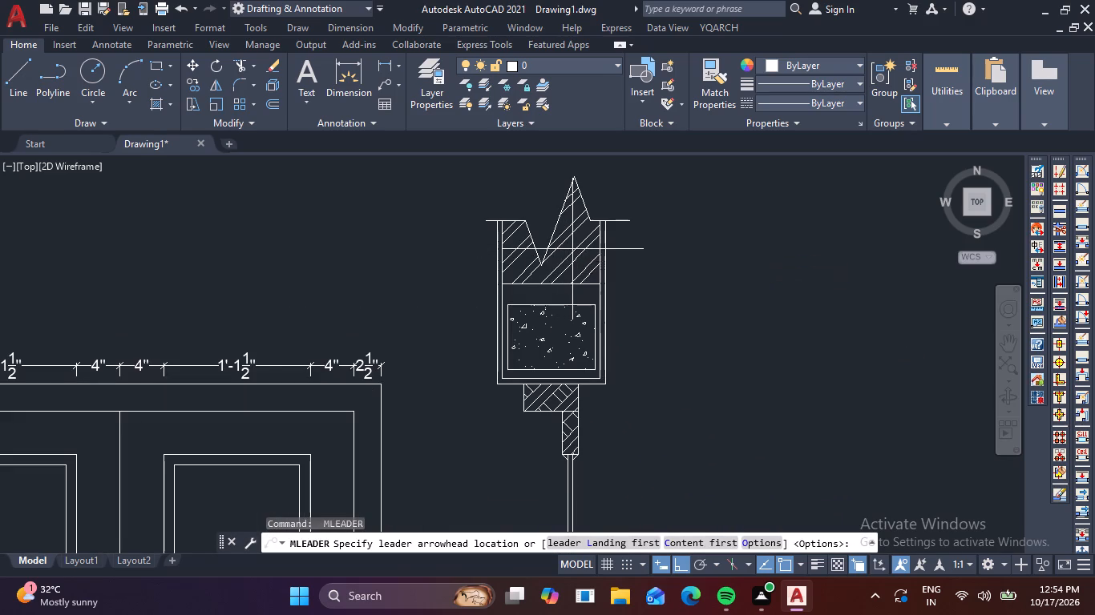
left_click(572, 249)
scroll(823, 242, "down", 2)
middle_click_drag(842, 264, 579, 275)
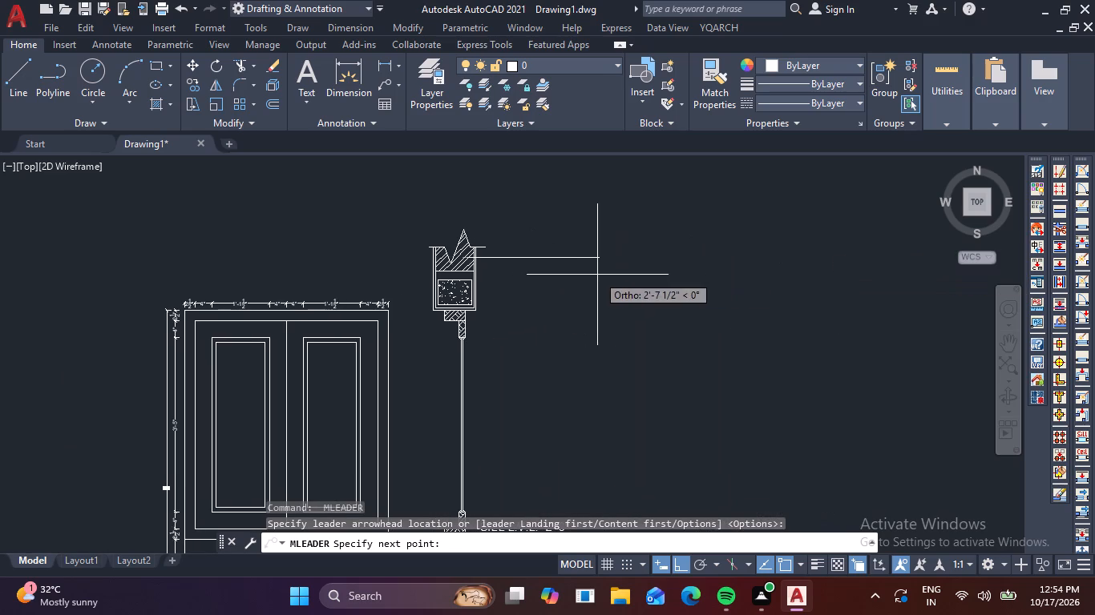
left_click(576, 280)
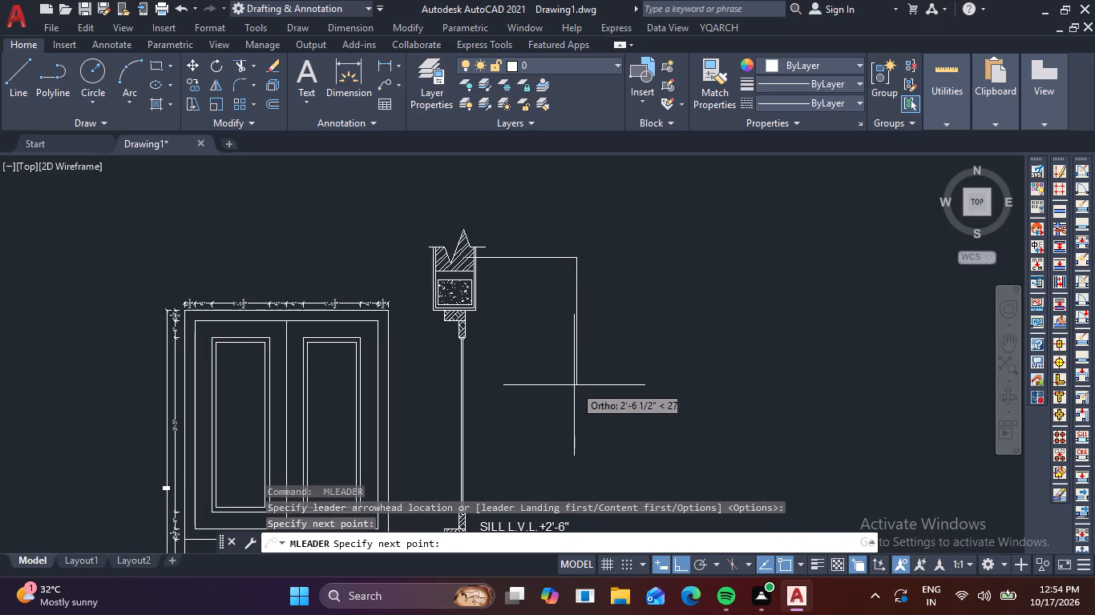
left_click(575, 355)
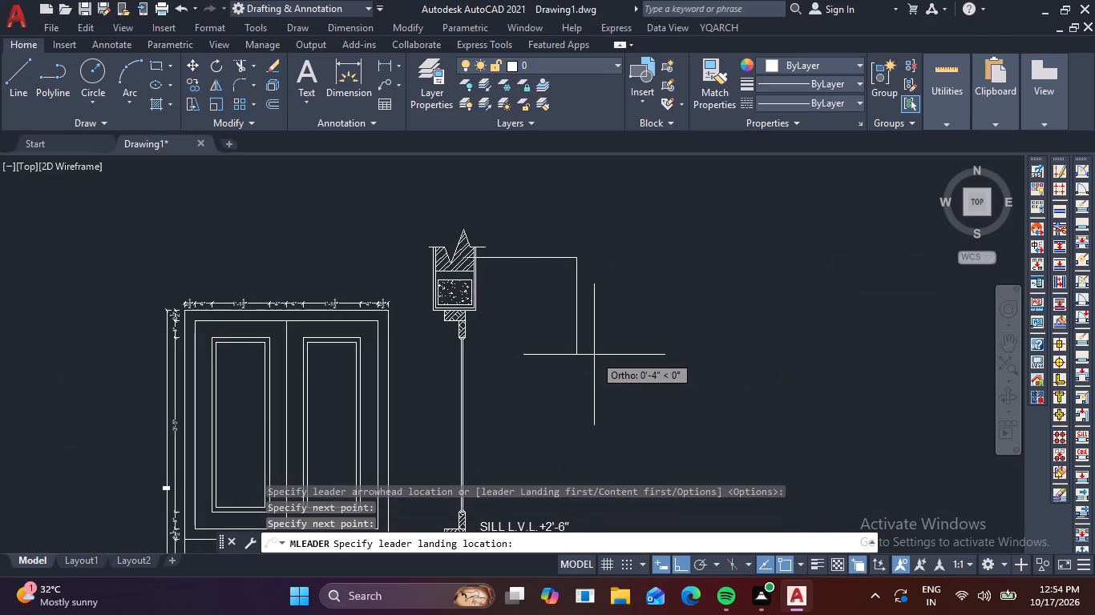
scroll(586, 352, "up", 2)
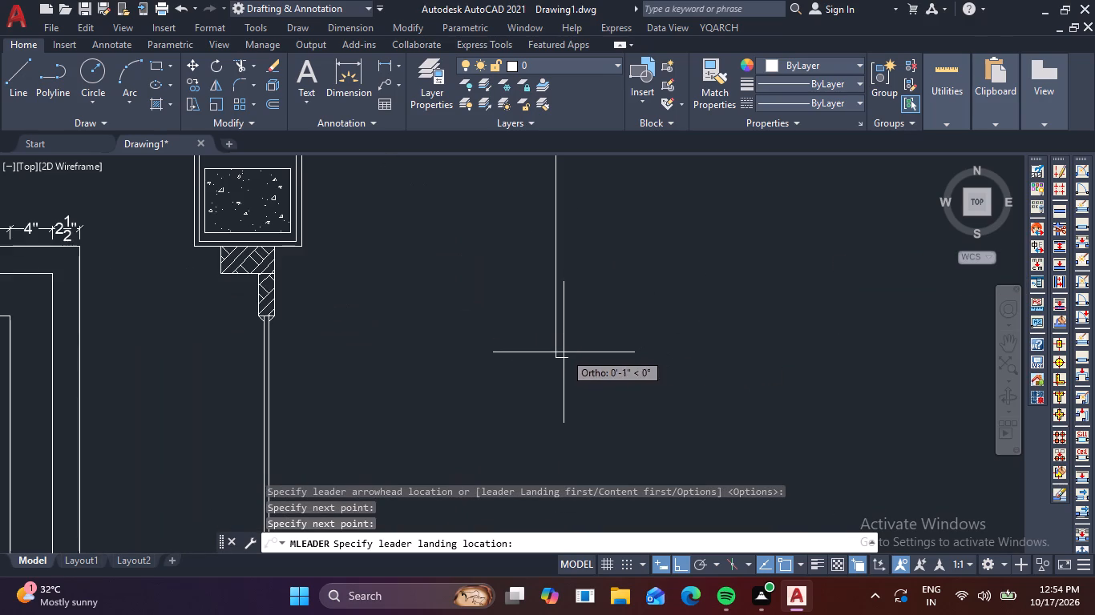
left_click(577, 357)
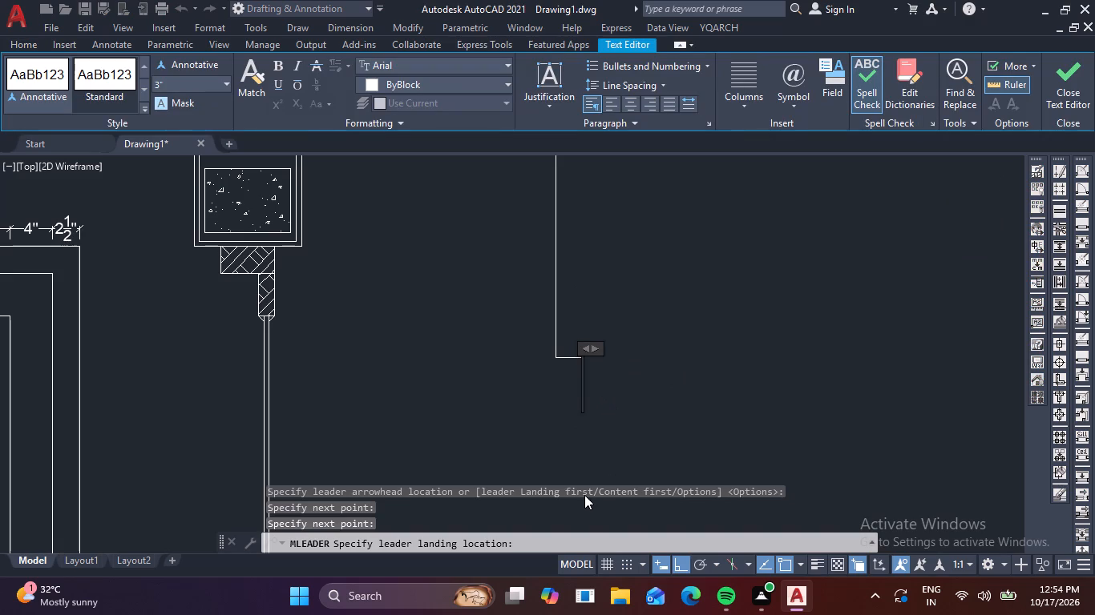
Enter BRICK WALL-9" as the multileader's note text and finish the note.
type("BR")
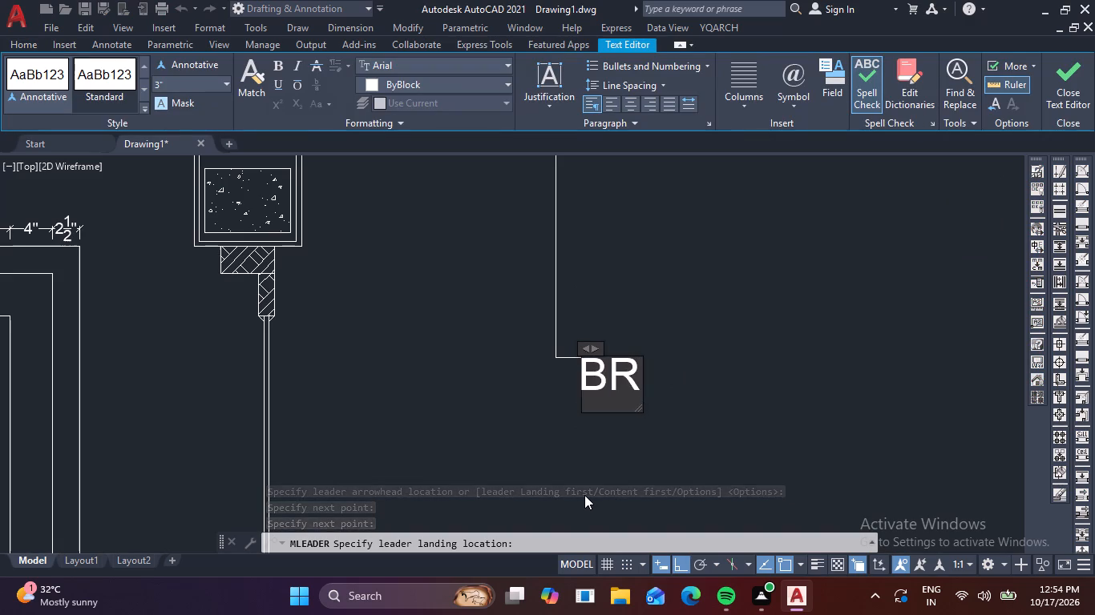
type("ICK")
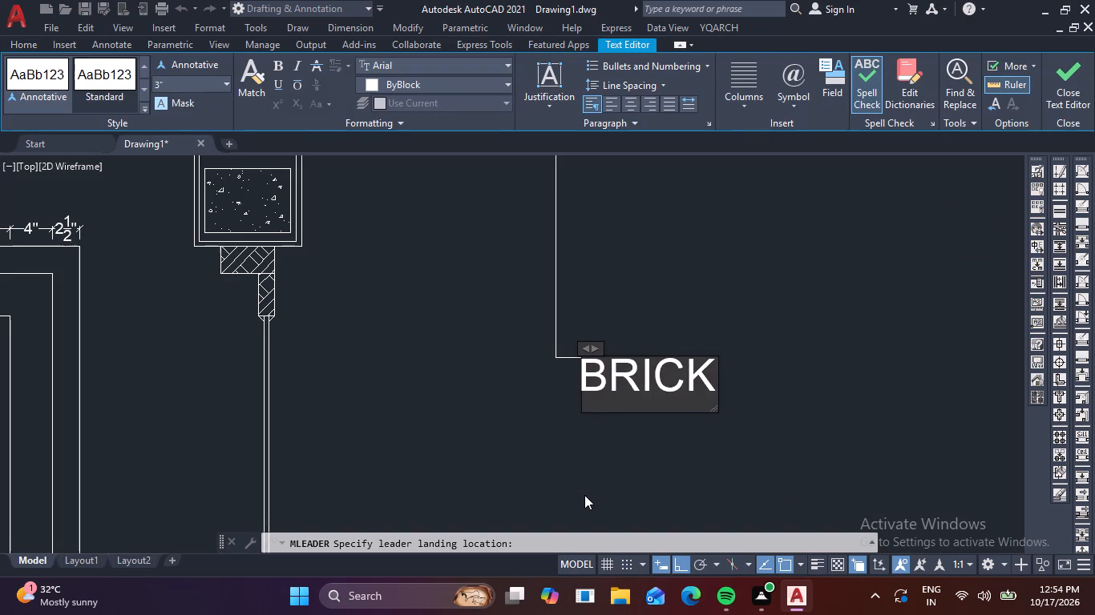
key("space")
type("WALL")
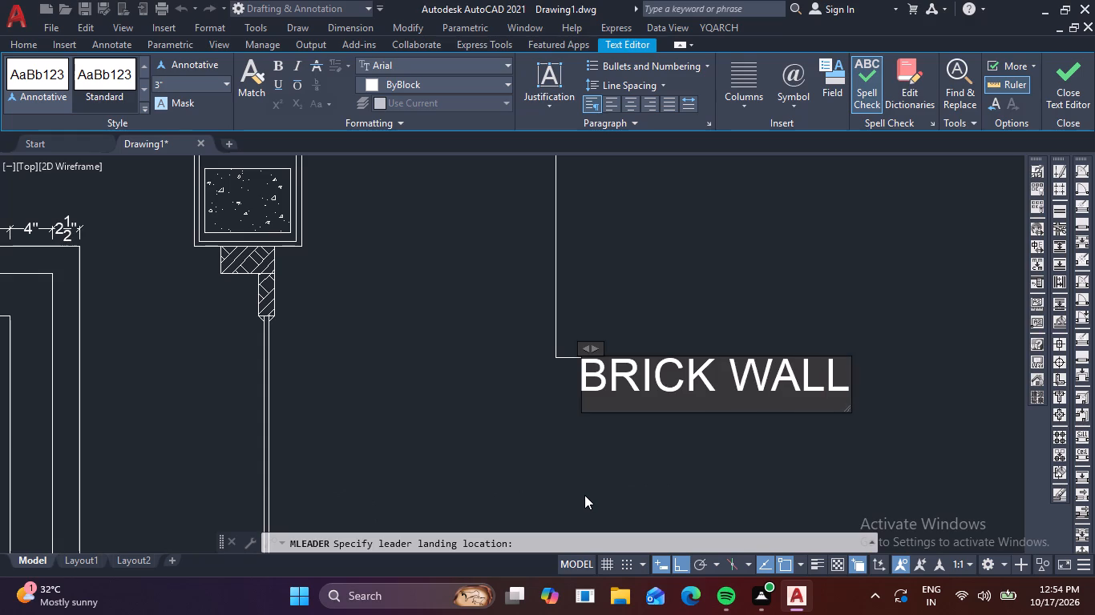
key("space")
key("BackSpace")
key("minus")
key("9")
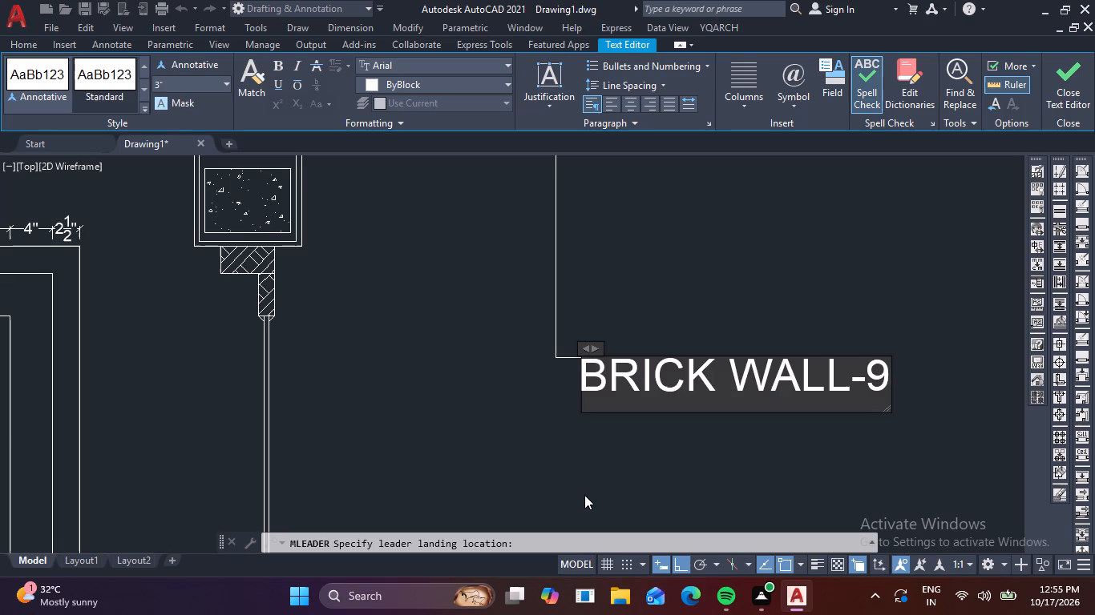
key("shift+quotedbl")
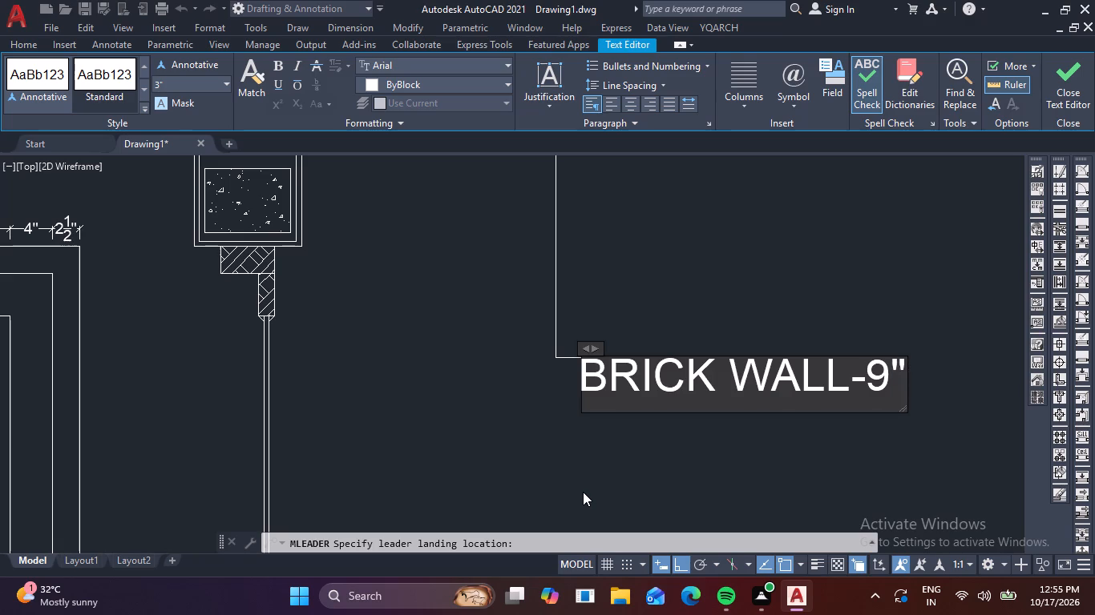
left_click(560, 457)
Draw a multileader from the section's upper wall plaster strip, horizontally short of the BRICK WALL-9" leader, down past its note, to a landing aligned with that note.
scroll(477, 420, "down", 1)
middle_click_drag(477, 420, 487, 444)
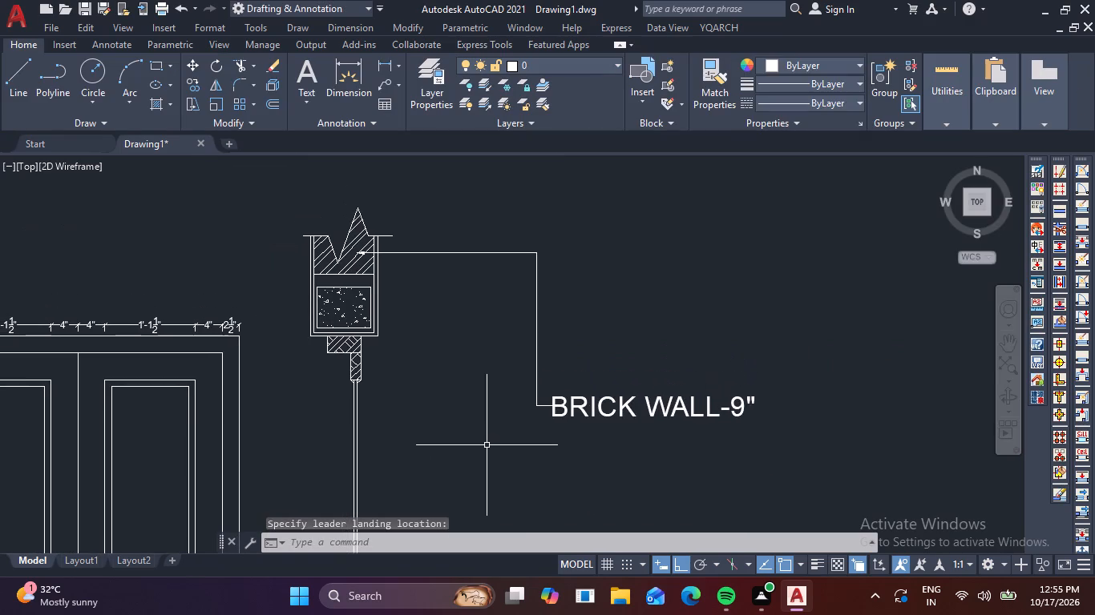
key("space")
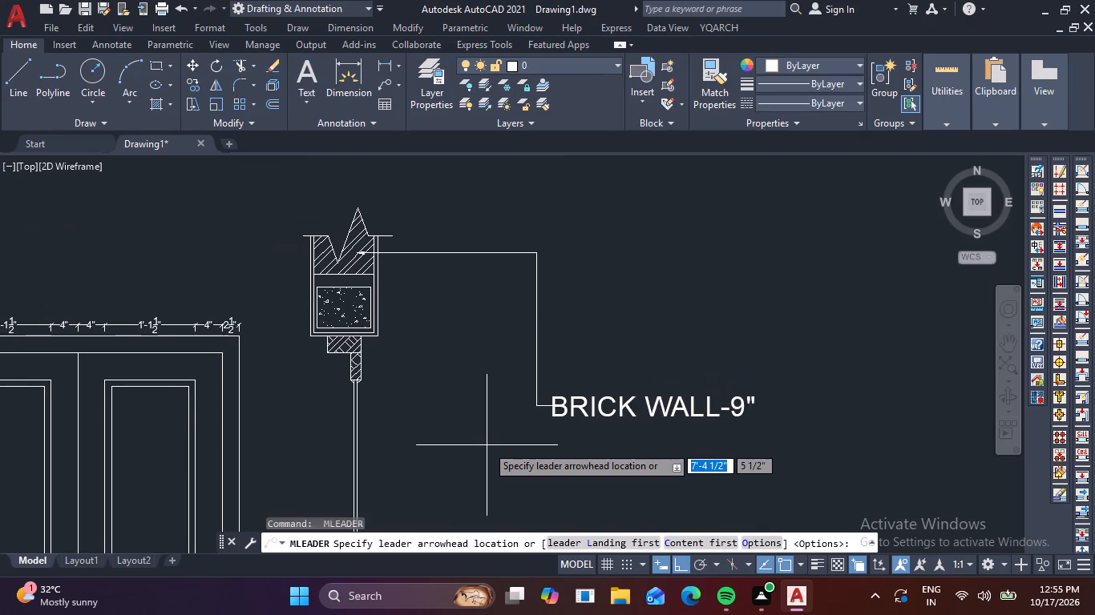
scroll(359, 268, "up", 3)
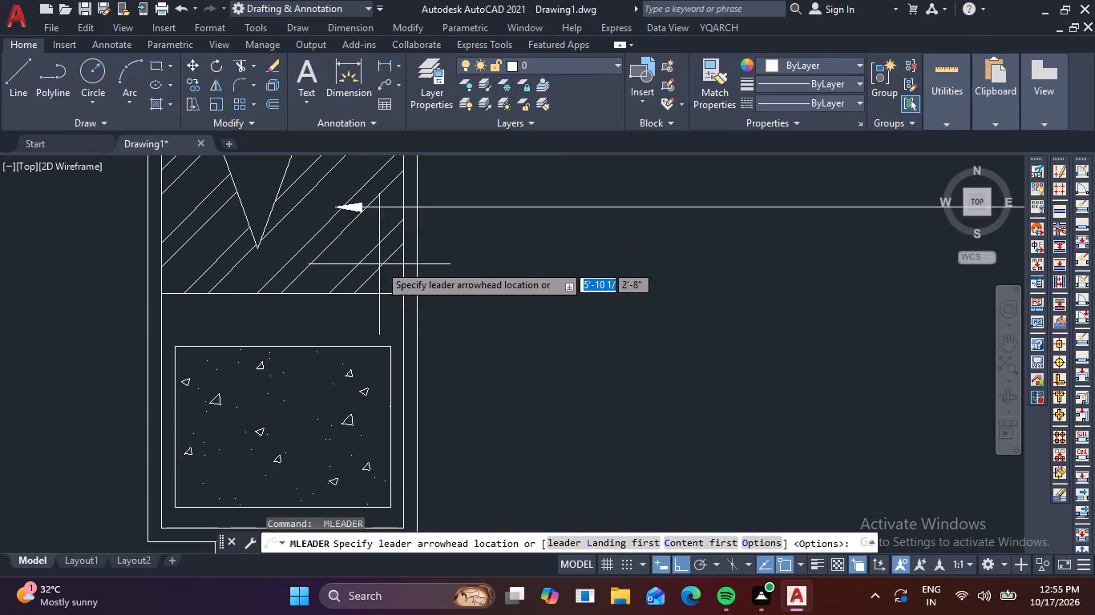
scroll(411, 240, "up", 1)
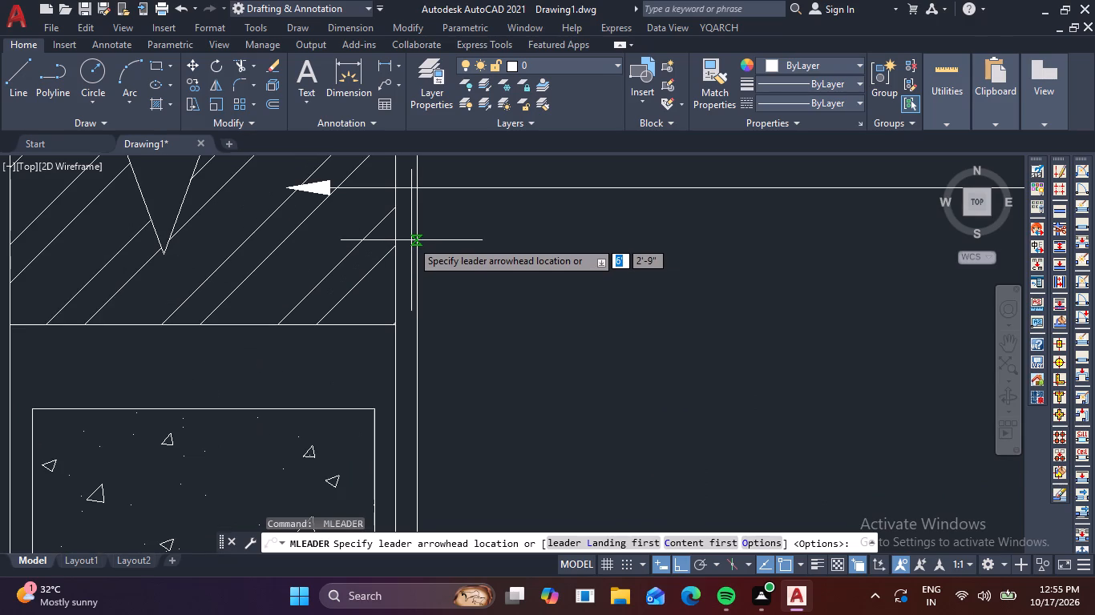
scroll(407, 235, "up", 2)
left_click(404, 235)
scroll(668, 263, "down", 4)
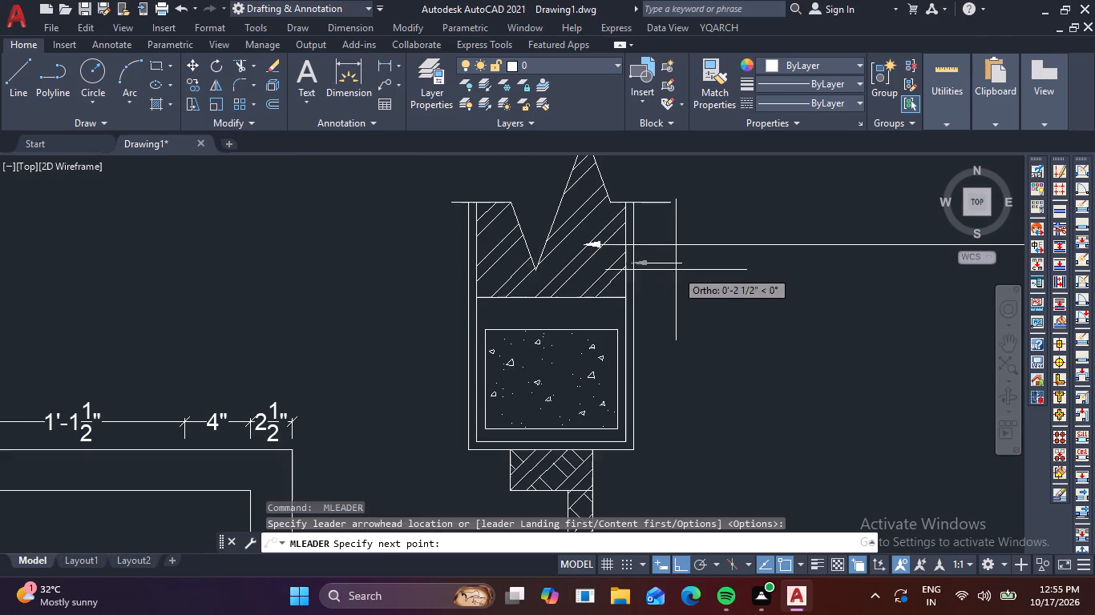
middle_click_drag(784, 260, 467, 270)
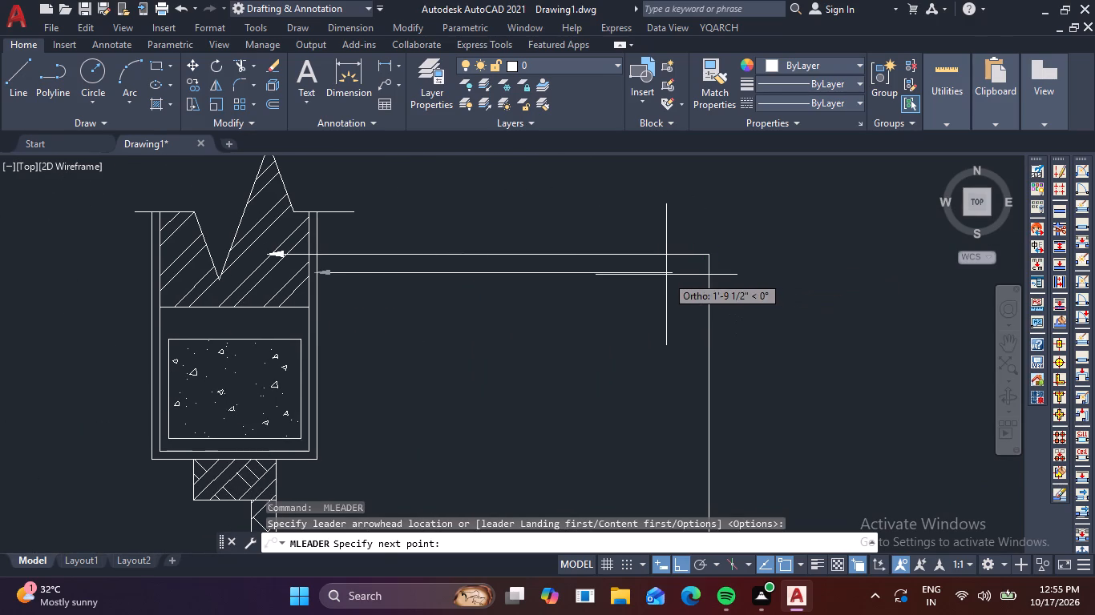
left_click(659, 274)
scroll(662, 404, "down", 1)
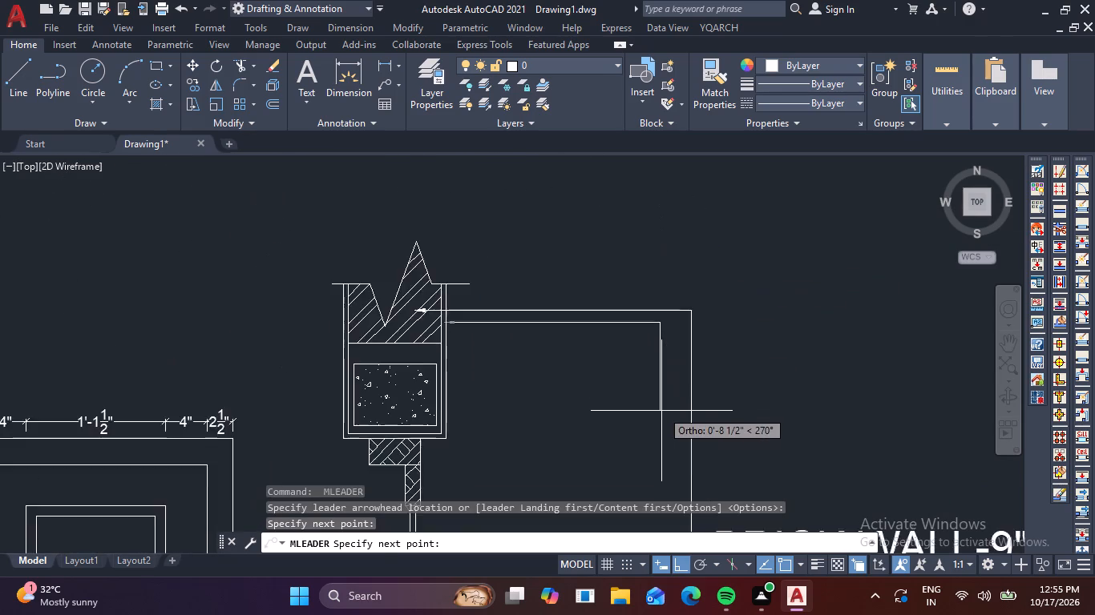
middle_click_drag(661, 411, 591, 255)
scroll(612, 422, "up", 3)
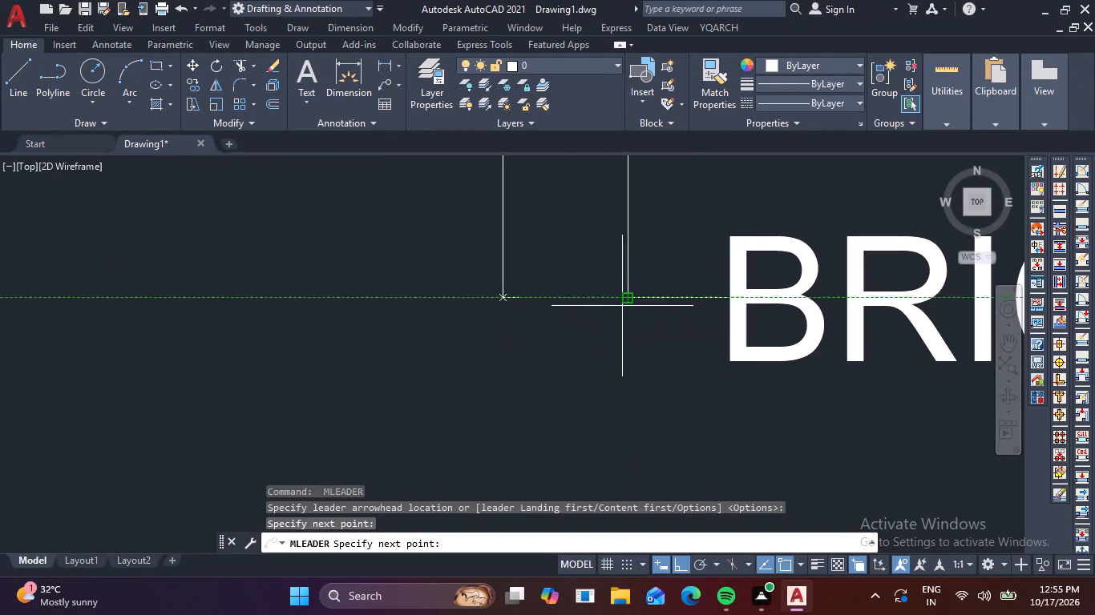
middle_click_drag(587, 460, 478, 289)
scroll(477, 290, "down", 2)
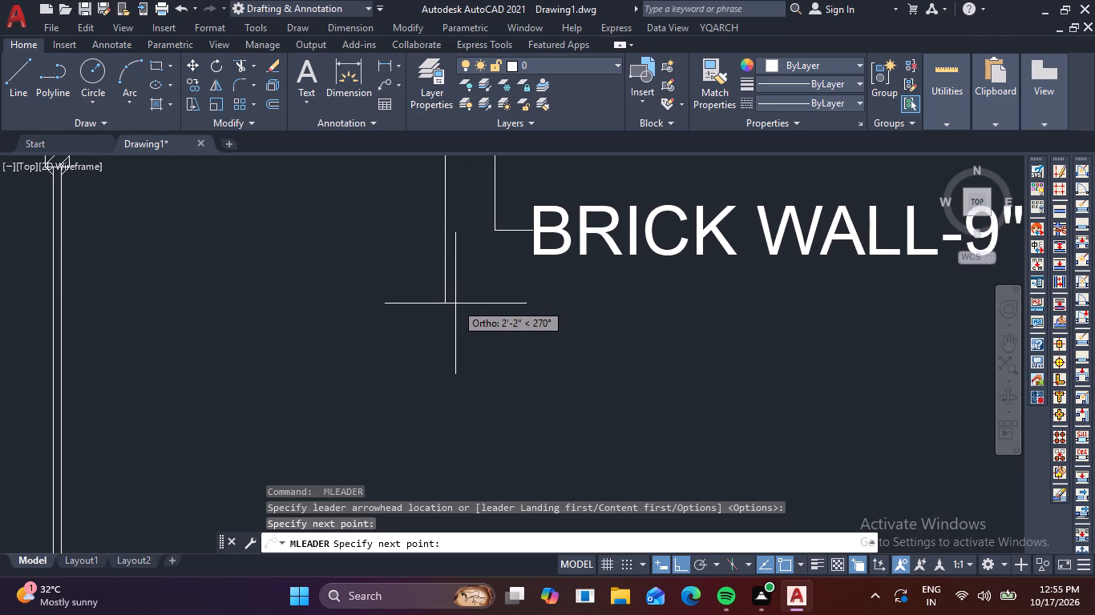
scroll(530, 239, "up", 1)
scroll(530, 239, "down", 2)
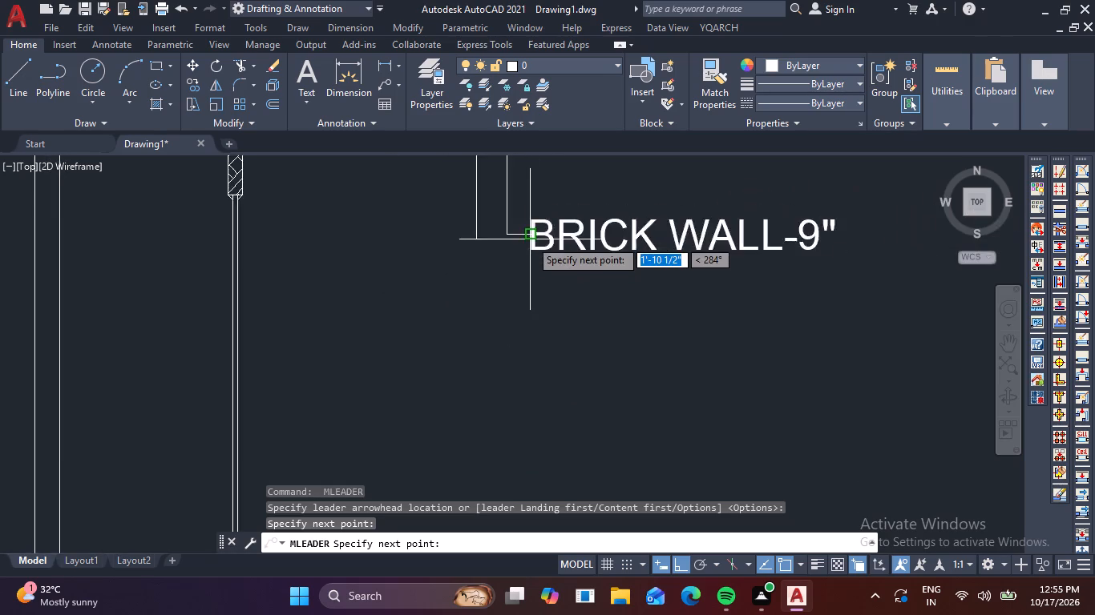
scroll(530, 239, "down", 1)
scroll(530, 240, "up", 4)
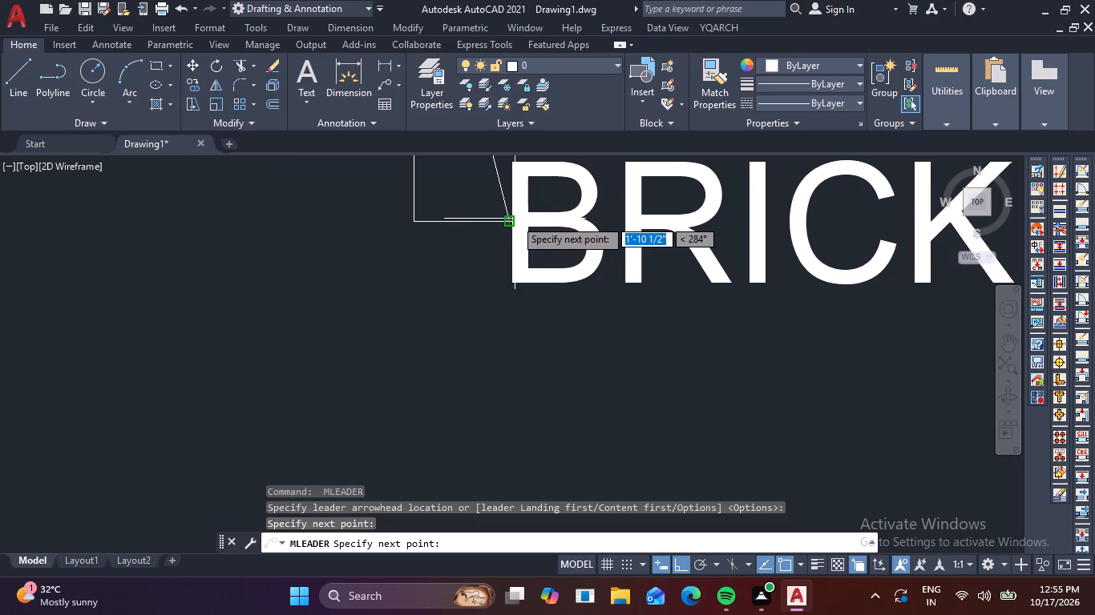
scroll(514, 219, "up", 1)
middle_click_drag(514, 227, 514, 279)
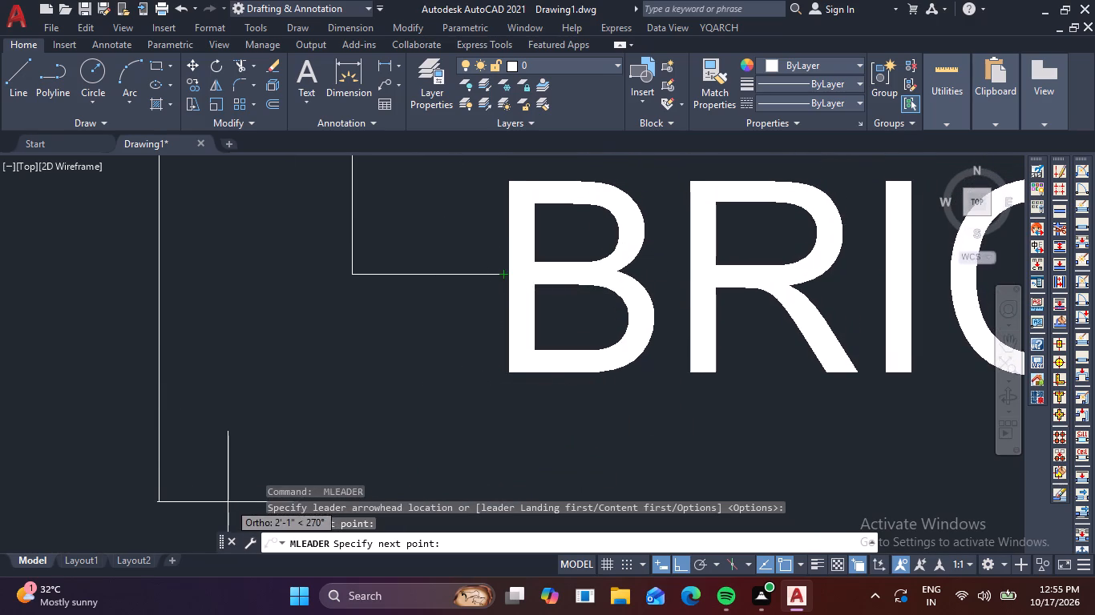
left_click(204, 504)
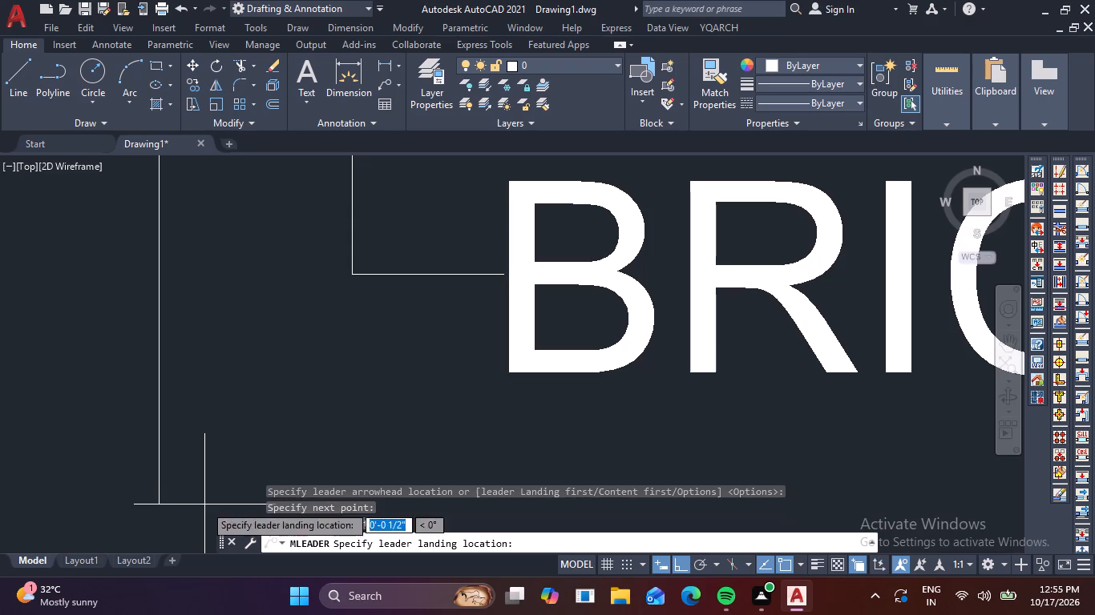
scroll(350, 437, "down", 3)
middle_click_drag(409, 422, 345, 362)
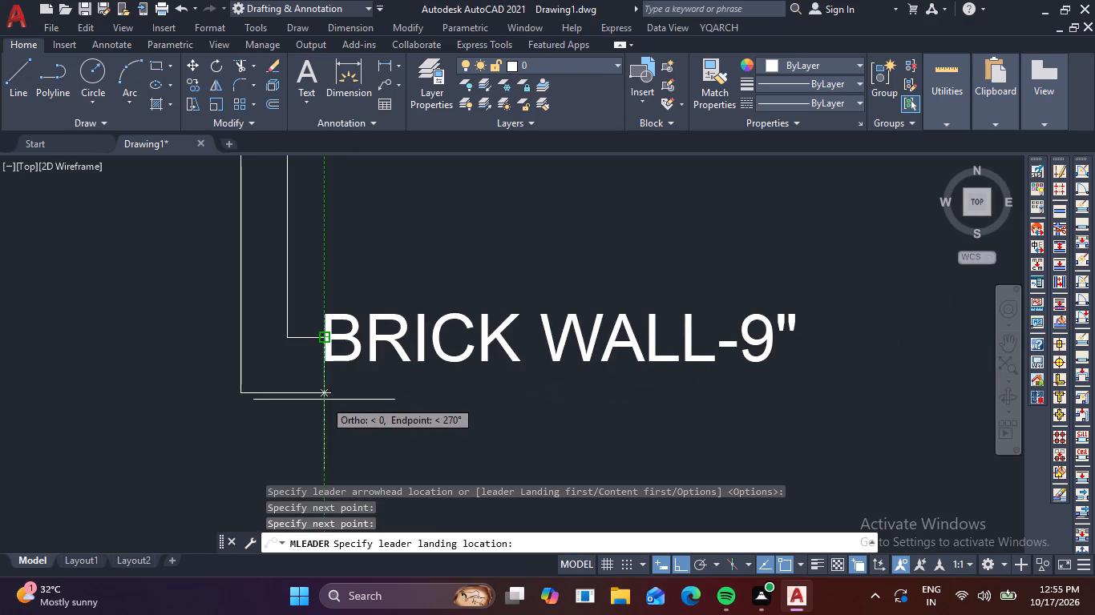
left_click(321, 394)
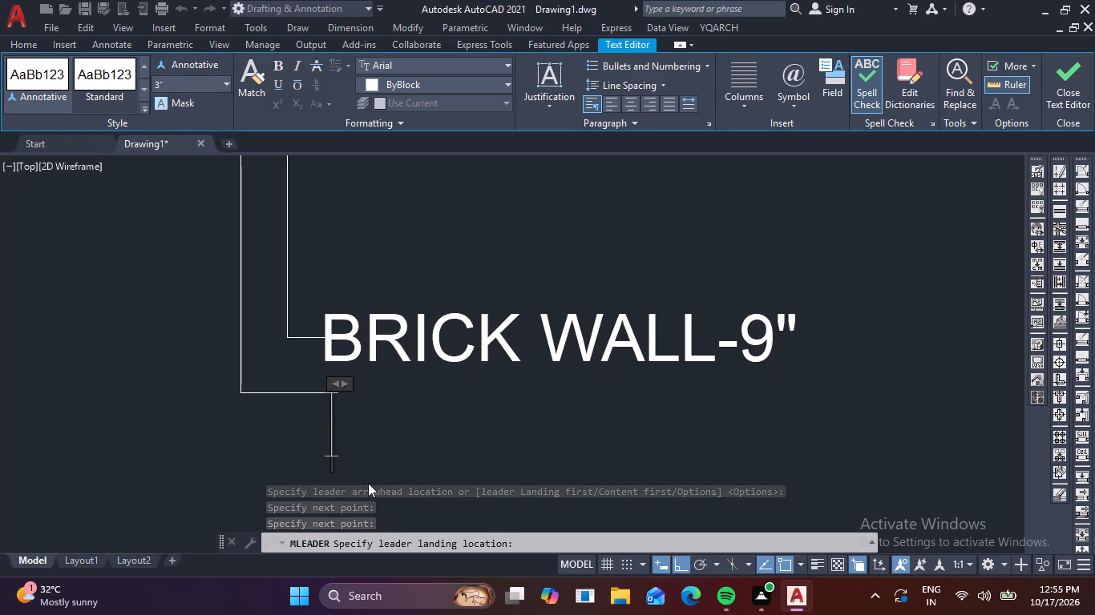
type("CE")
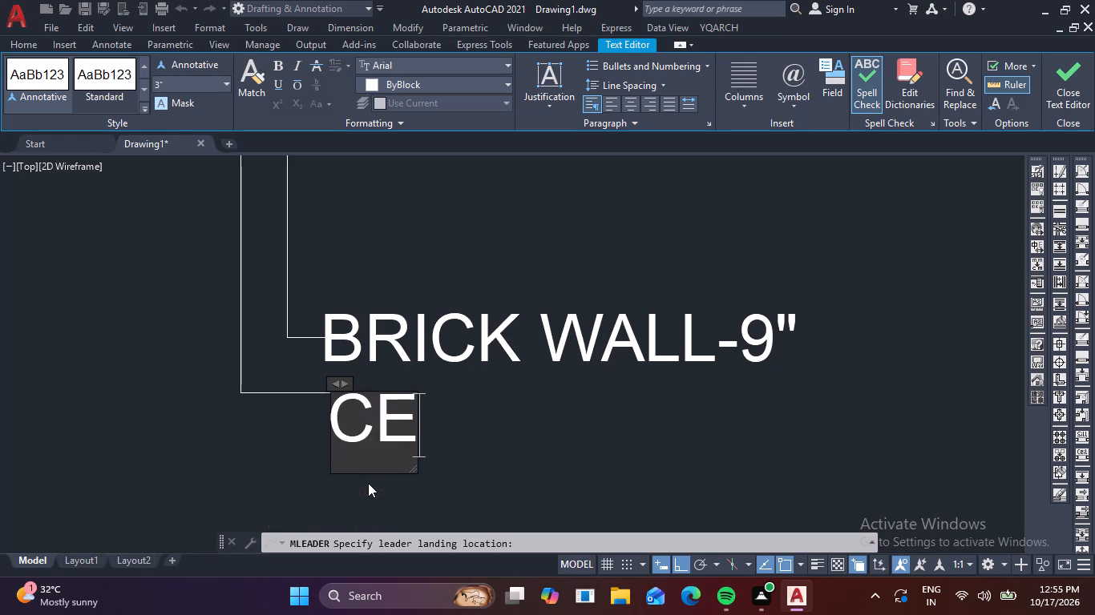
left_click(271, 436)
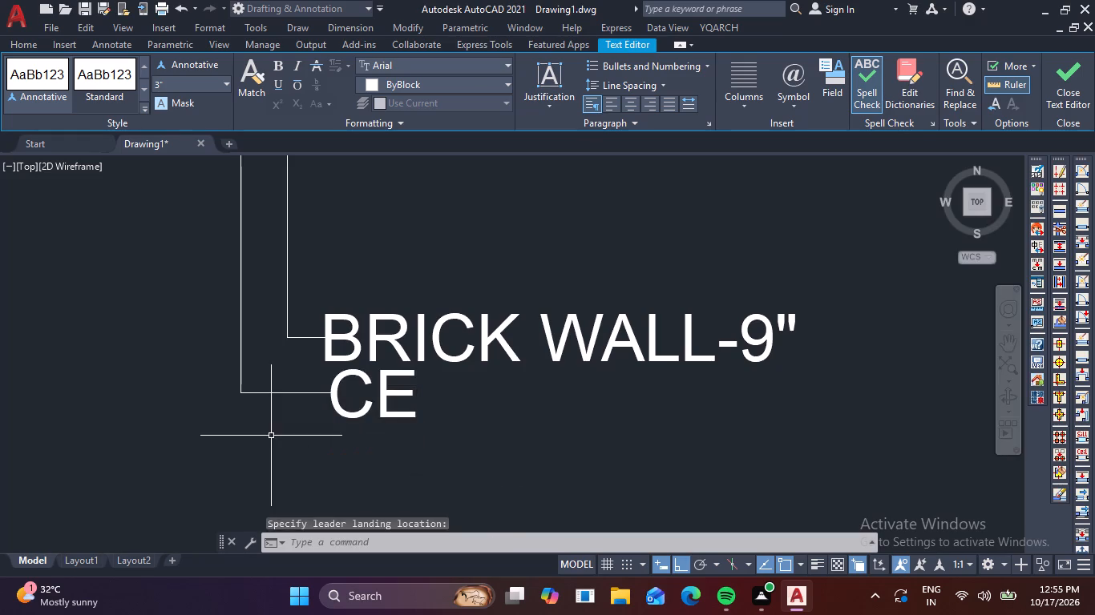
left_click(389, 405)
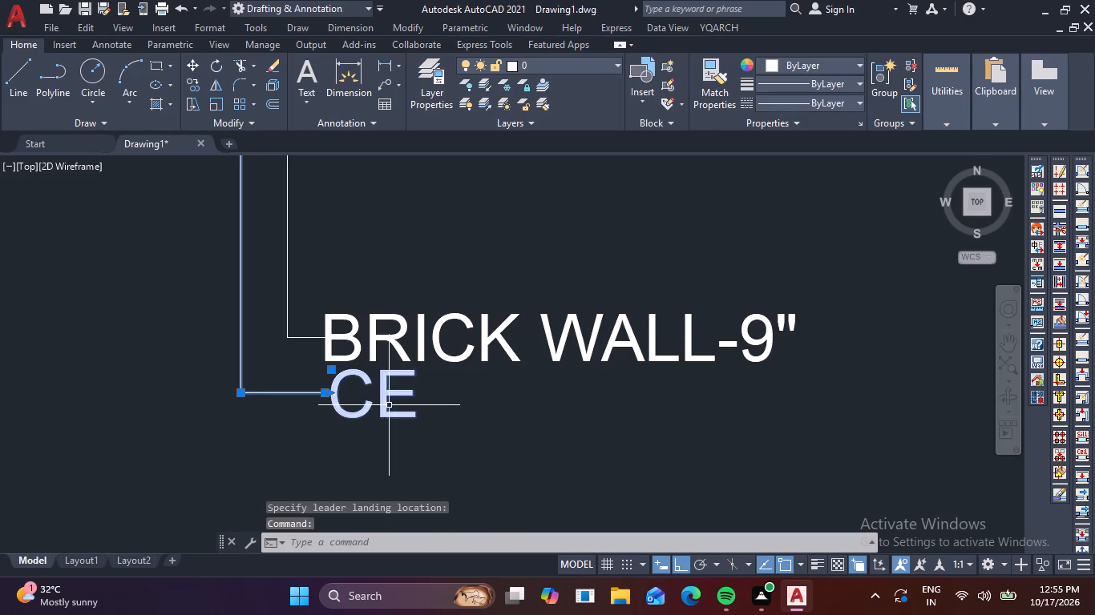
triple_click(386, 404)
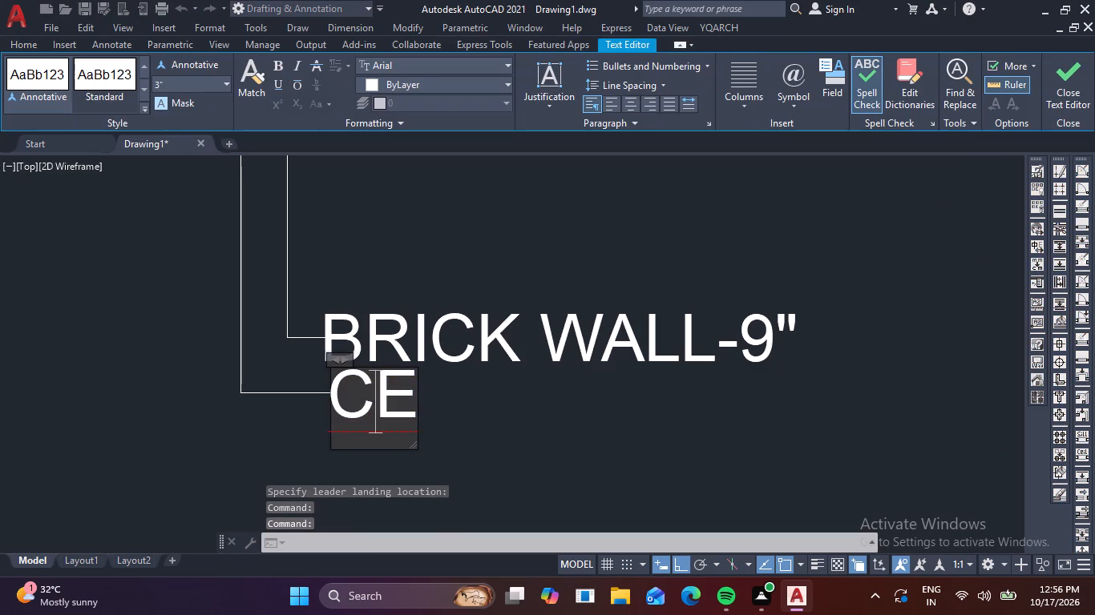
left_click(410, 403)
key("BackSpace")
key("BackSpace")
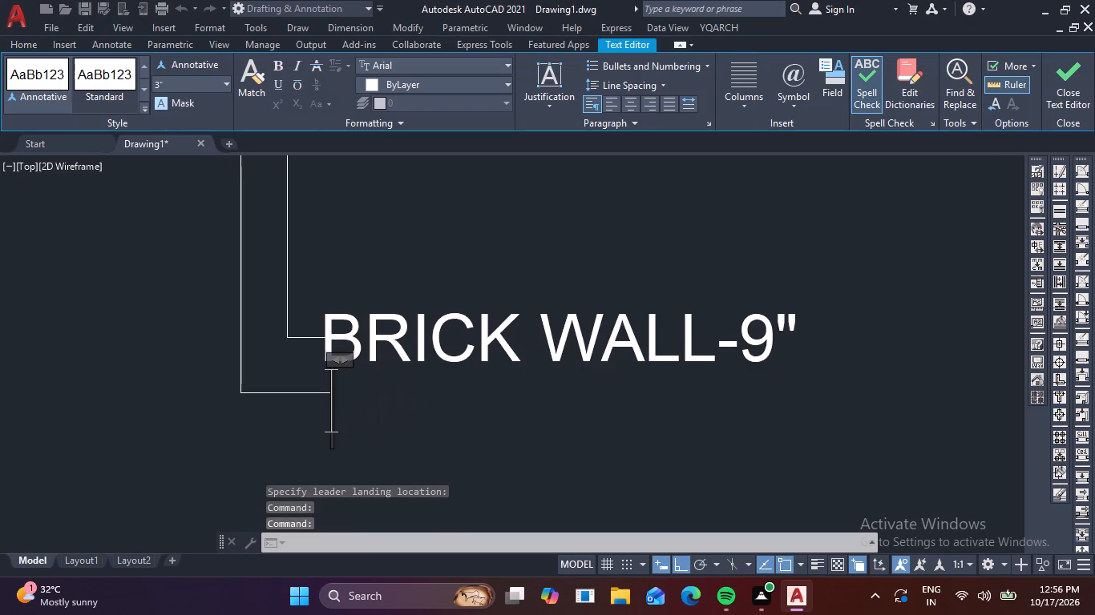
Enter CEMENT PLASTER - 1/2" THICK as the new multileader's note, with the 1/2 as a stacked fraction, and finish the note.
key("c")
key("e")
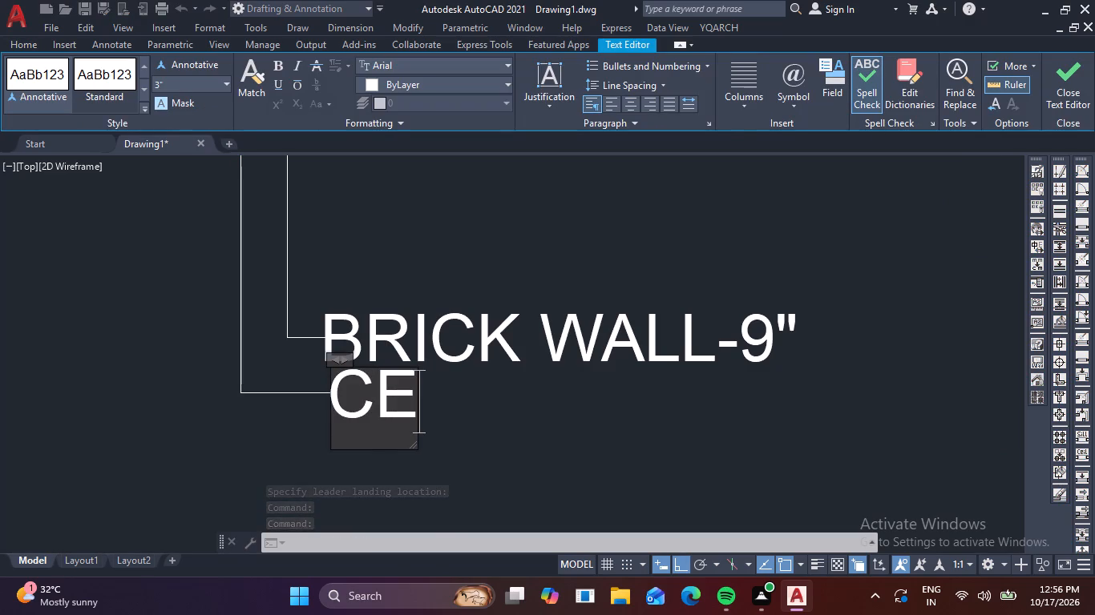
type("MENT")
key("space")
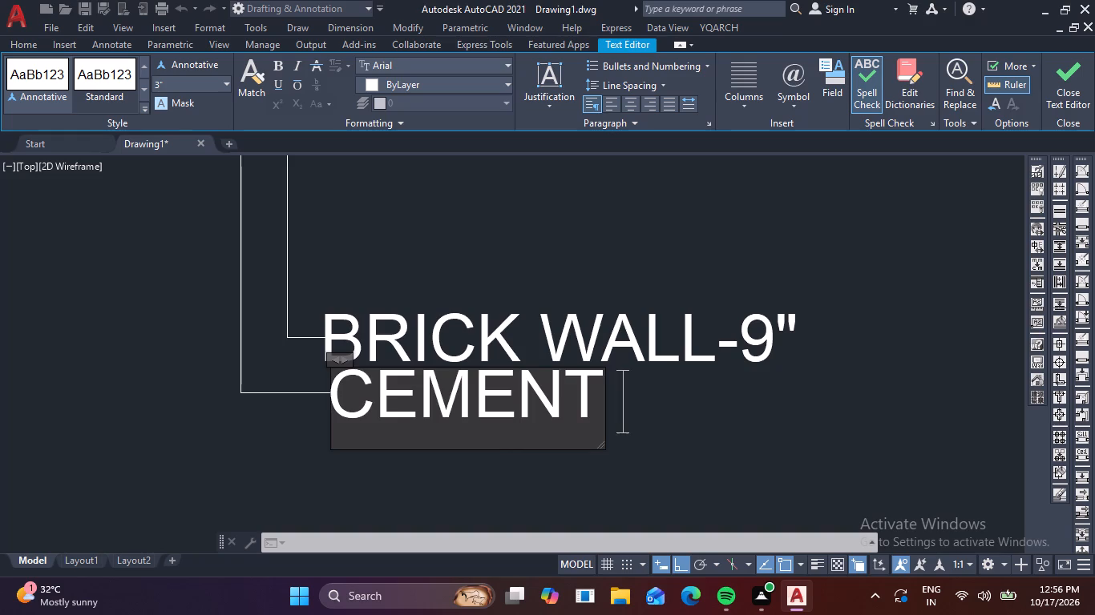
type("PLASTER")
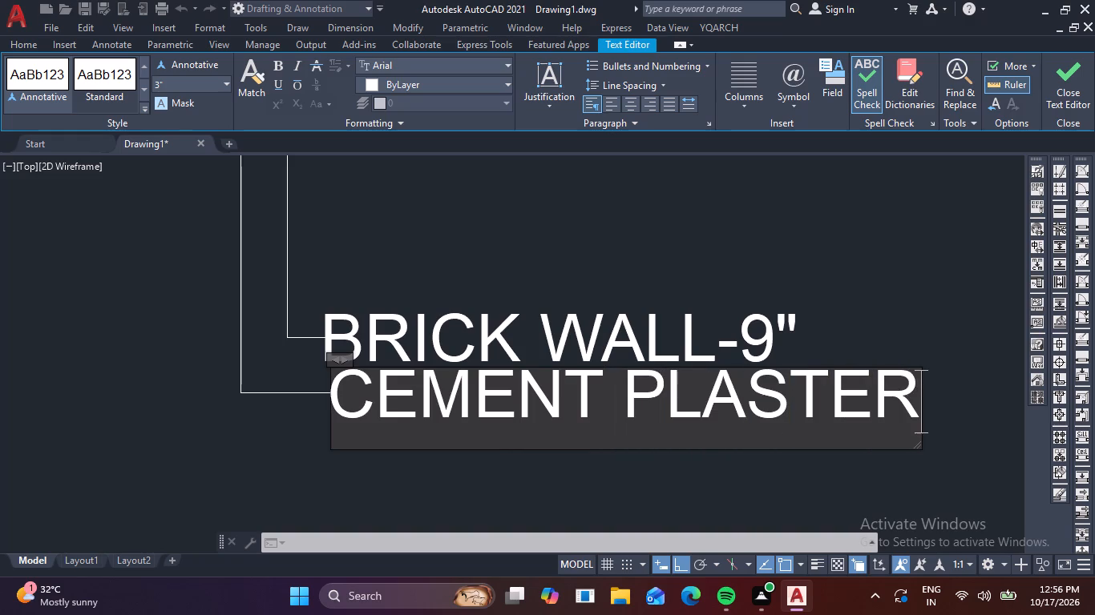
key("space")
type("-")
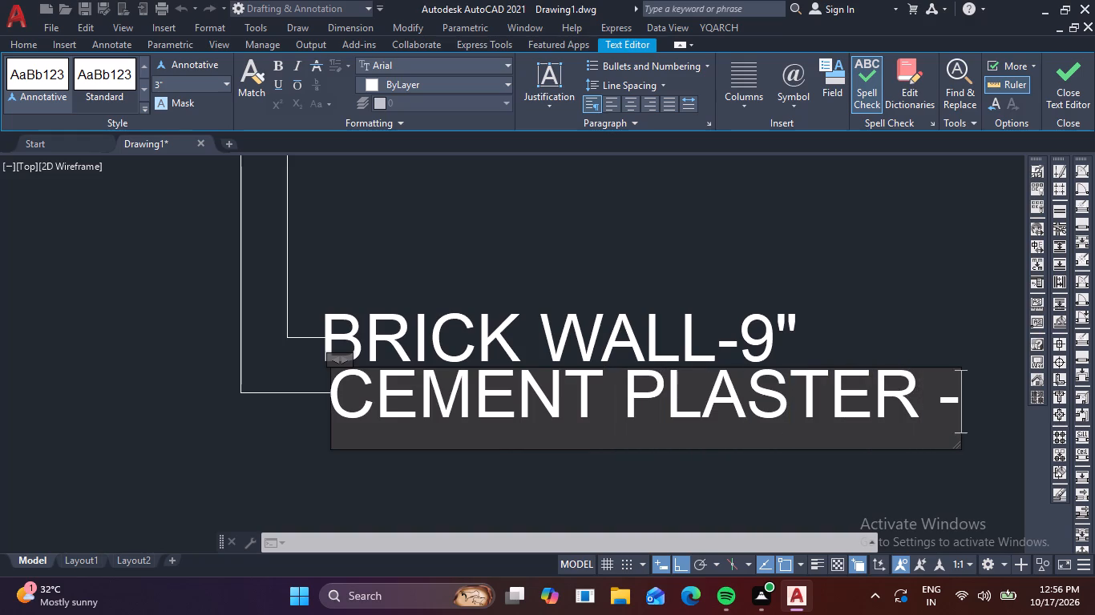
key("space")
key("1")
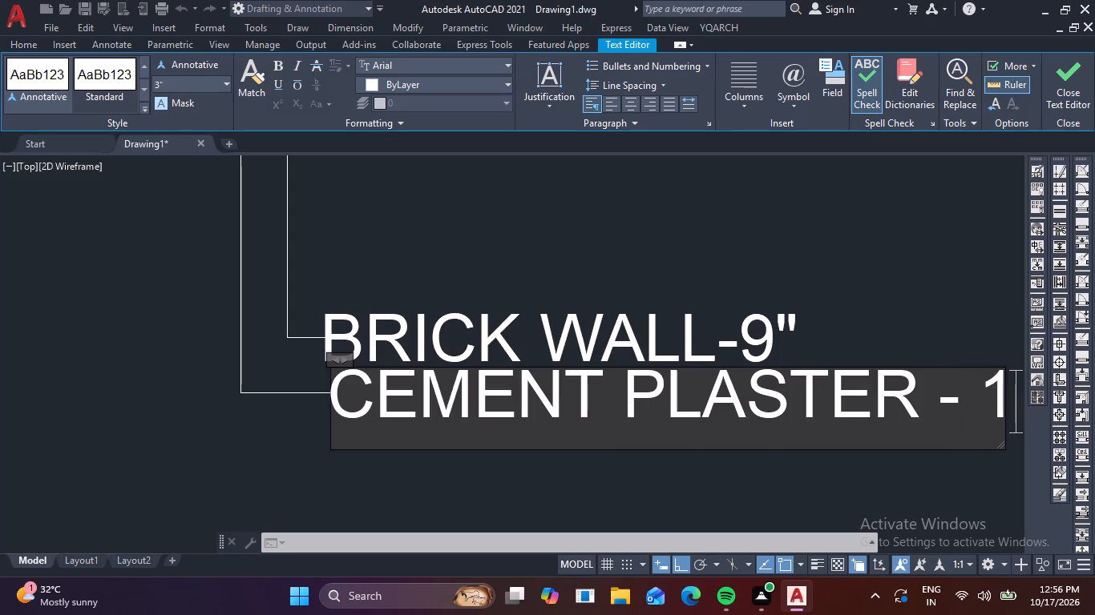
type("/2")
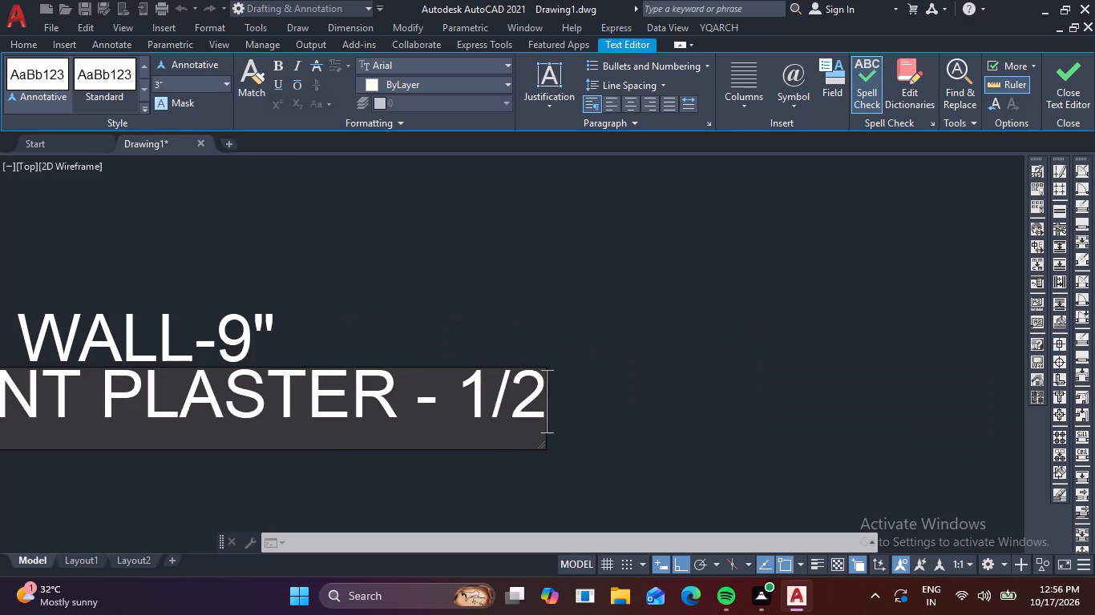
key("space")
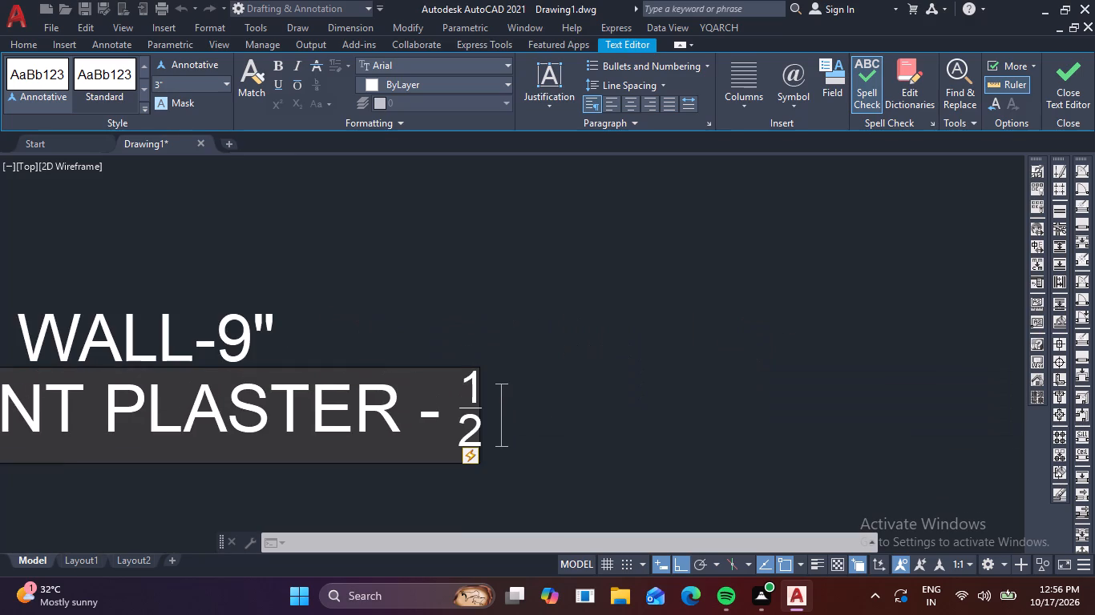
key("shift+quotedbl")
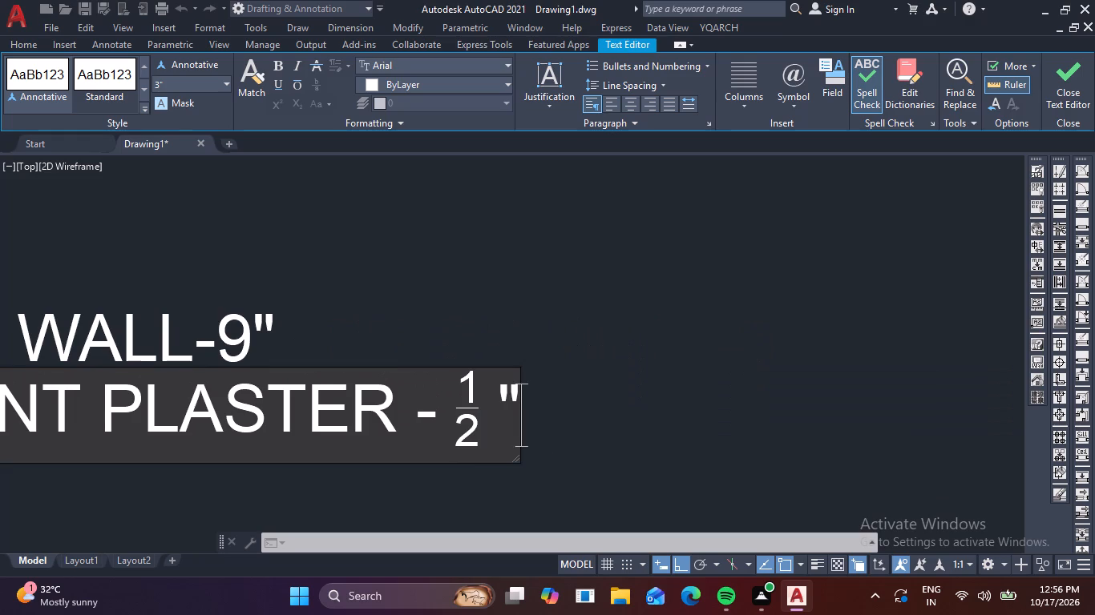
key("Left")
key("BackSpace")
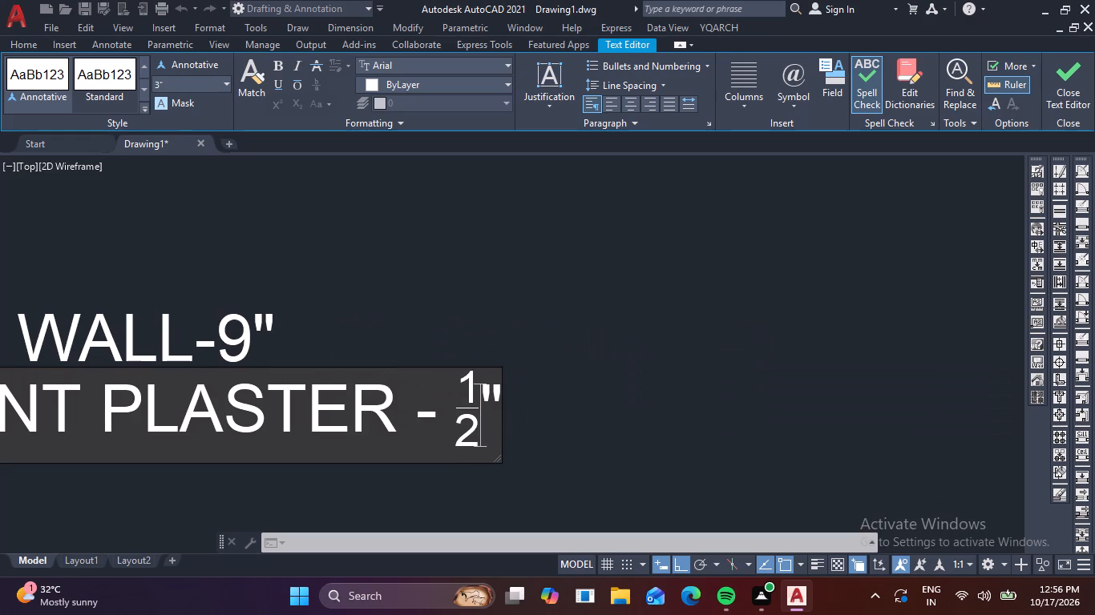
key("Right")
key("space")
type("THI")
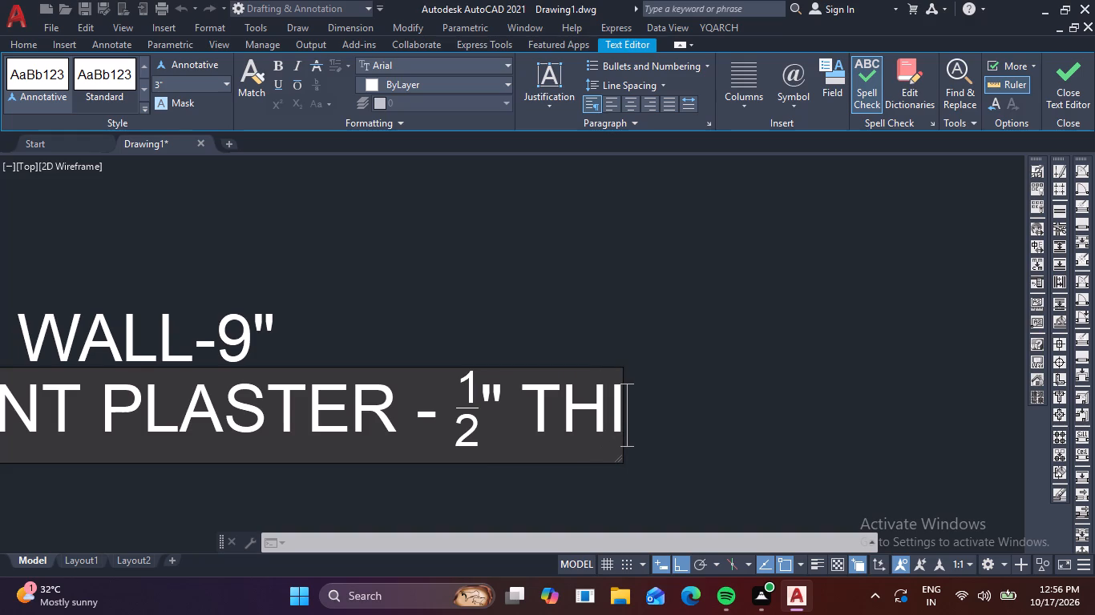
type("CK")
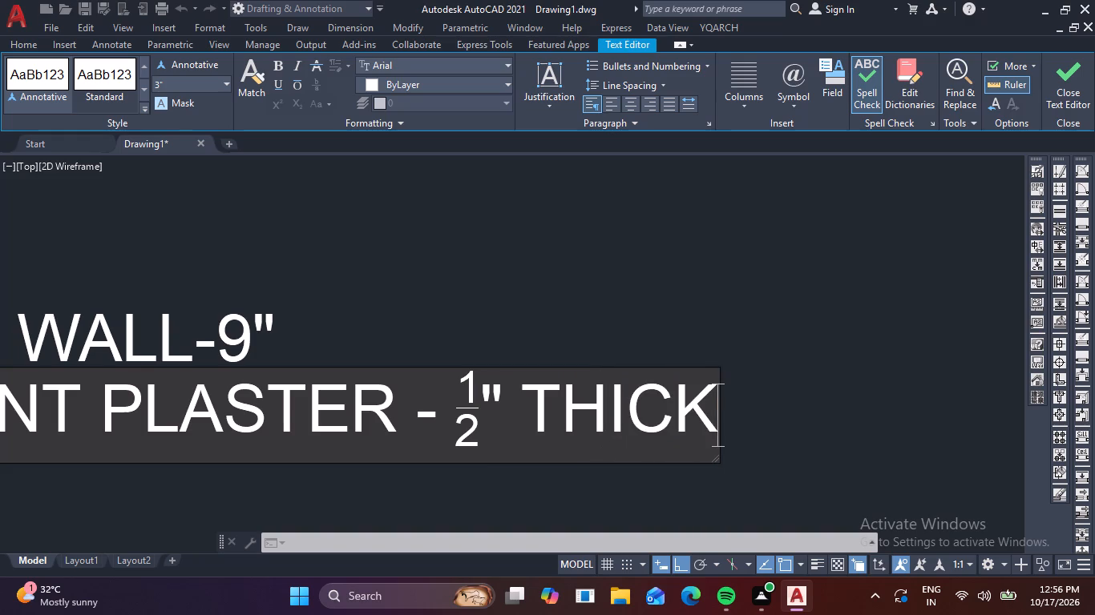
left_click(512, 286)
Draw a multileader from the section's concrete lintel, horizontally short of the cement plaster leader, down past its note, to a landing aligned with that note.
scroll(476, 325, "down", 4)
scroll(320, 345, "up", 1)
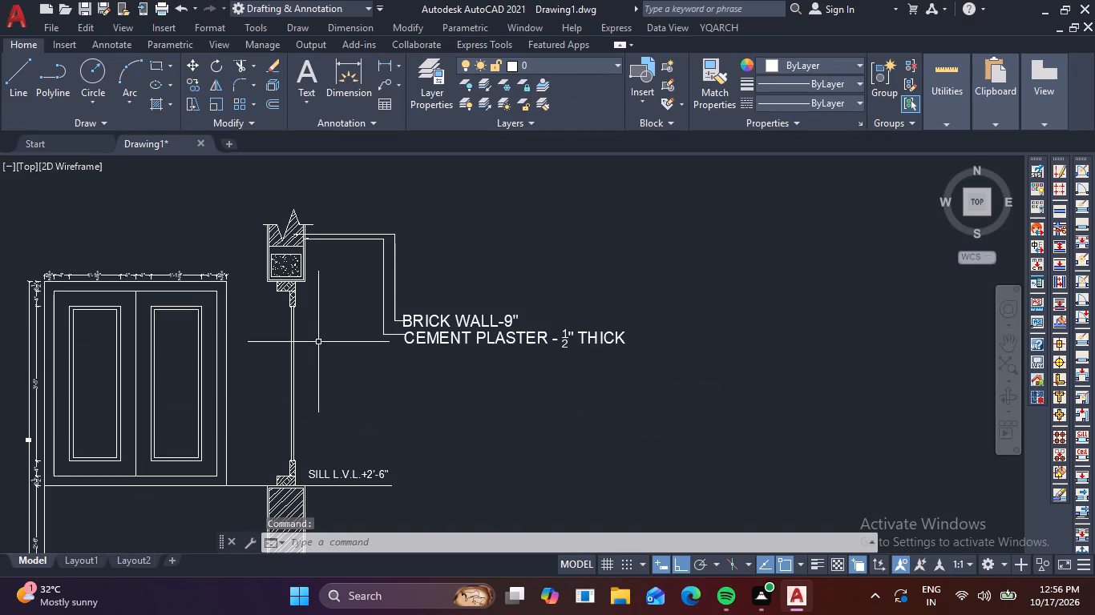
key("space")
scroll(301, 257, "up", 3)
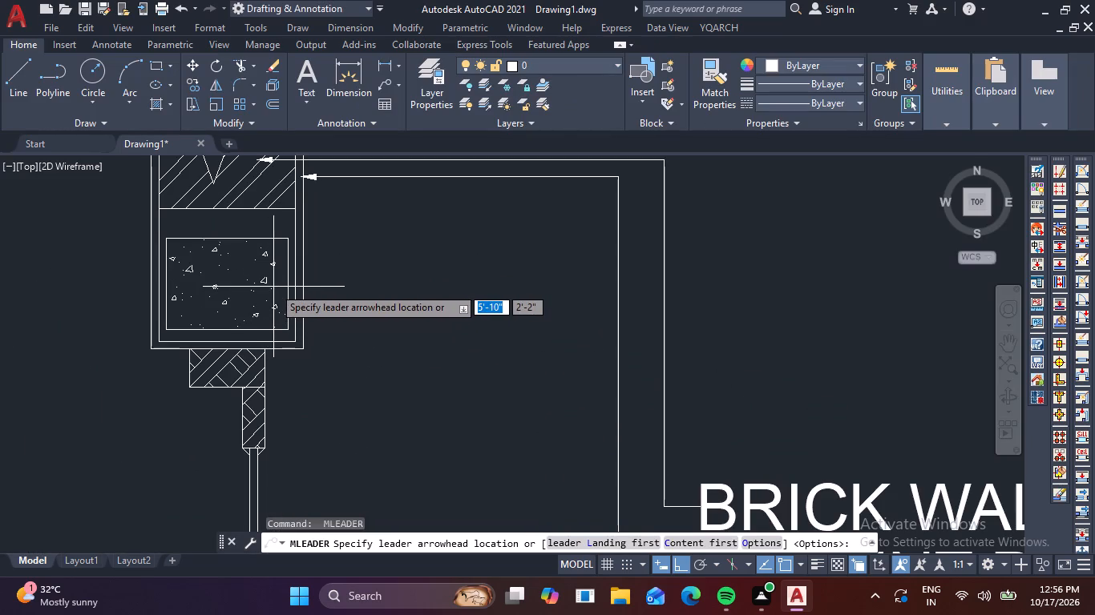
scroll(263, 277, "up", 1)
left_click(276, 272)
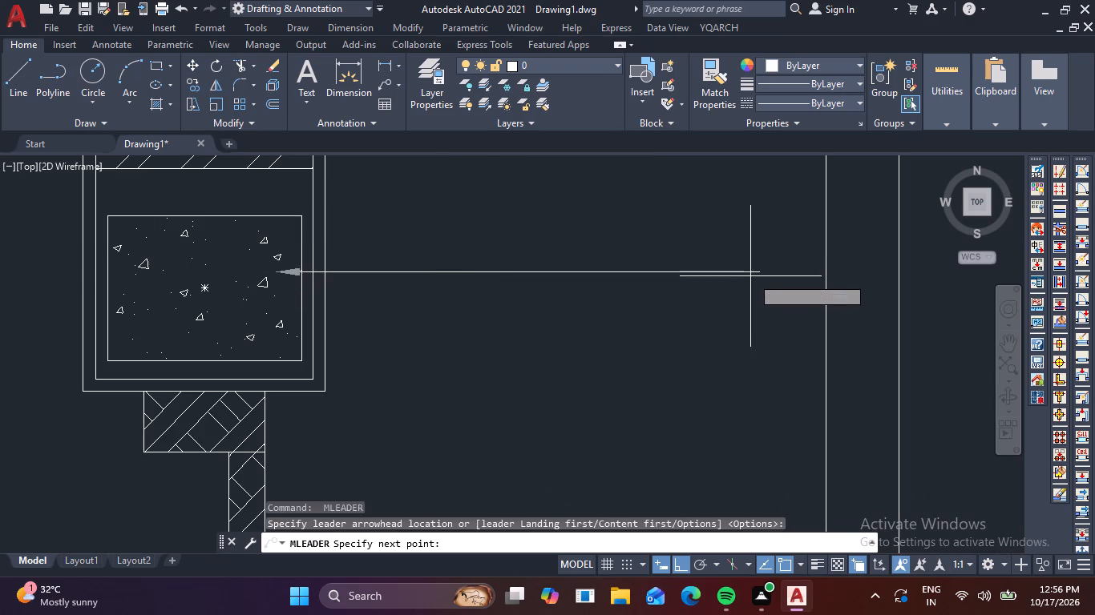
left_click(748, 275)
scroll(750, 336, "down", 3)
middle_click_drag(758, 359, 705, 227)
scroll(700, 273, "up", 3)
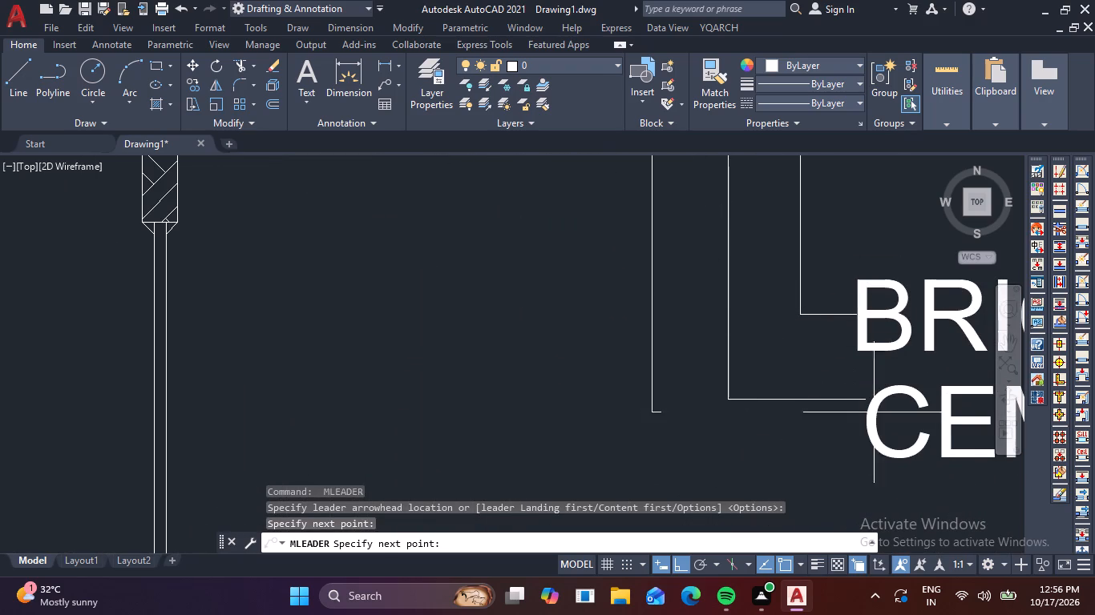
middle_click_drag(885, 425, 754, 297)
scroll(754, 293, "down", 1)
scroll(754, 293, "up", 3)
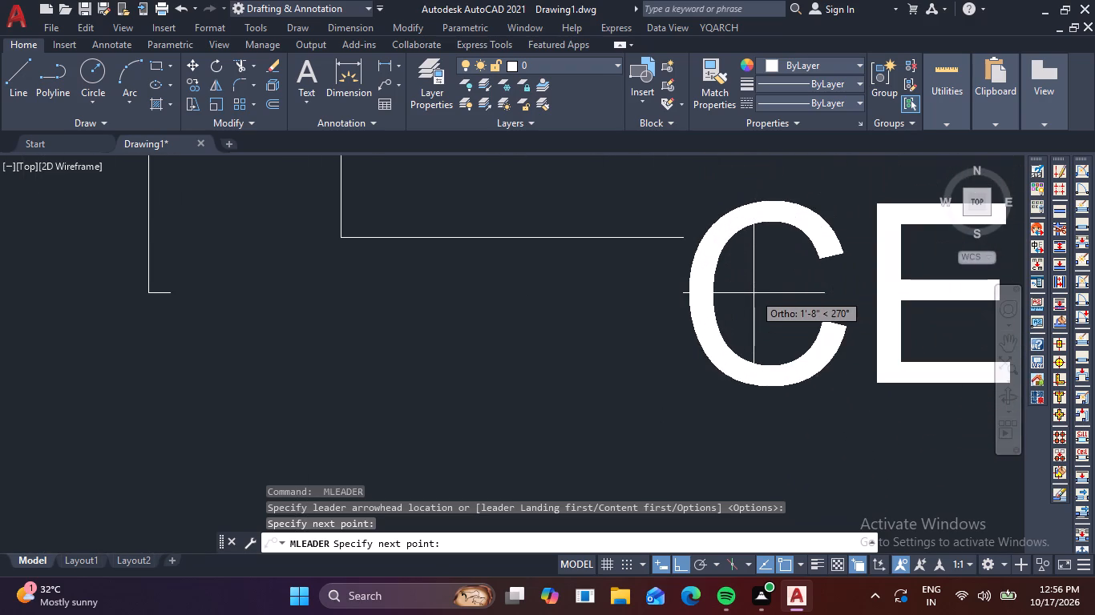
scroll(737, 286, "down", 1)
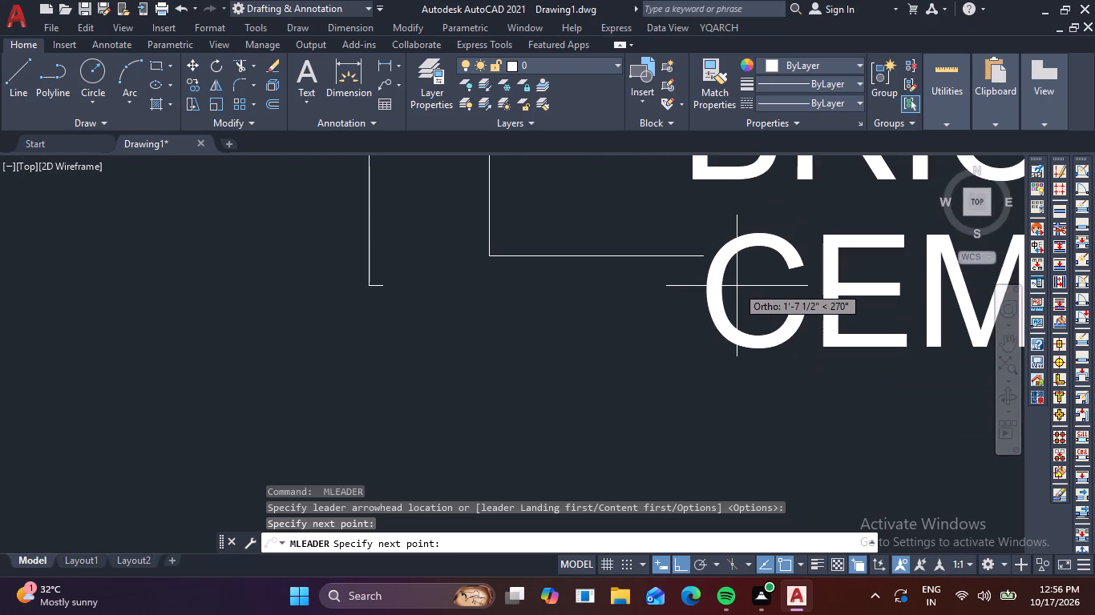
scroll(736, 285, "up", 1)
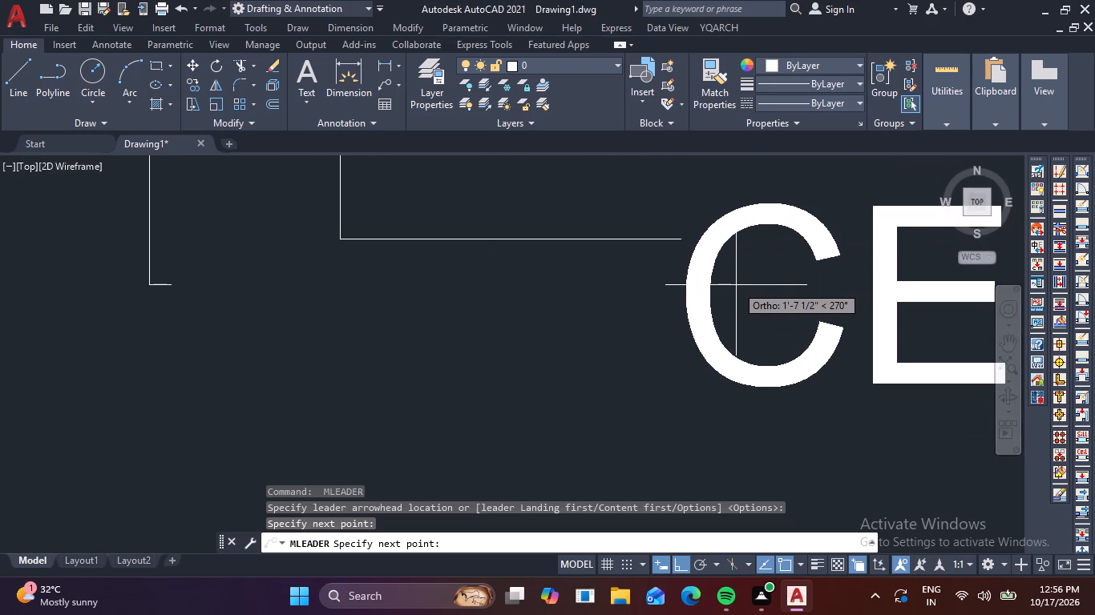
middle_click_drag(334, 452, 314, 343)
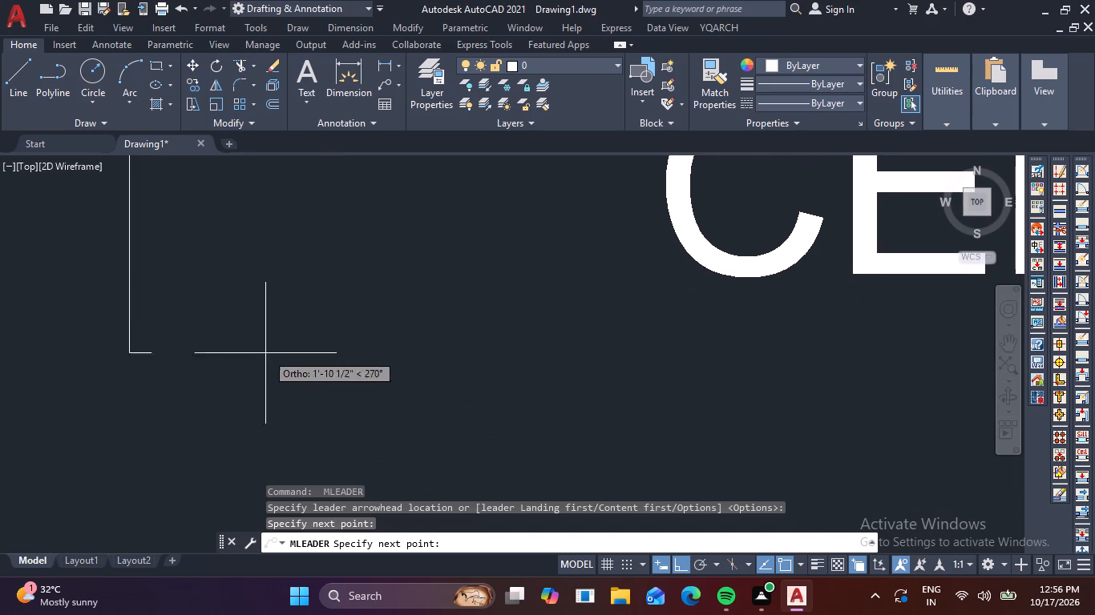
left_click(165, 449)
scroll(285, 420, "down", 4)
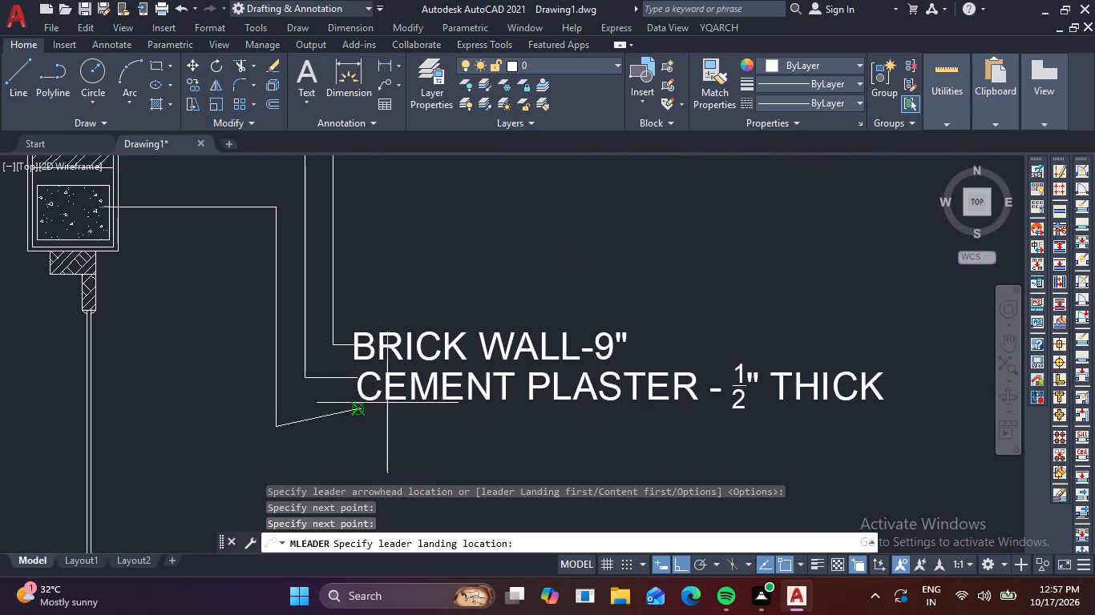
scroll(358, 376, "up", 3)
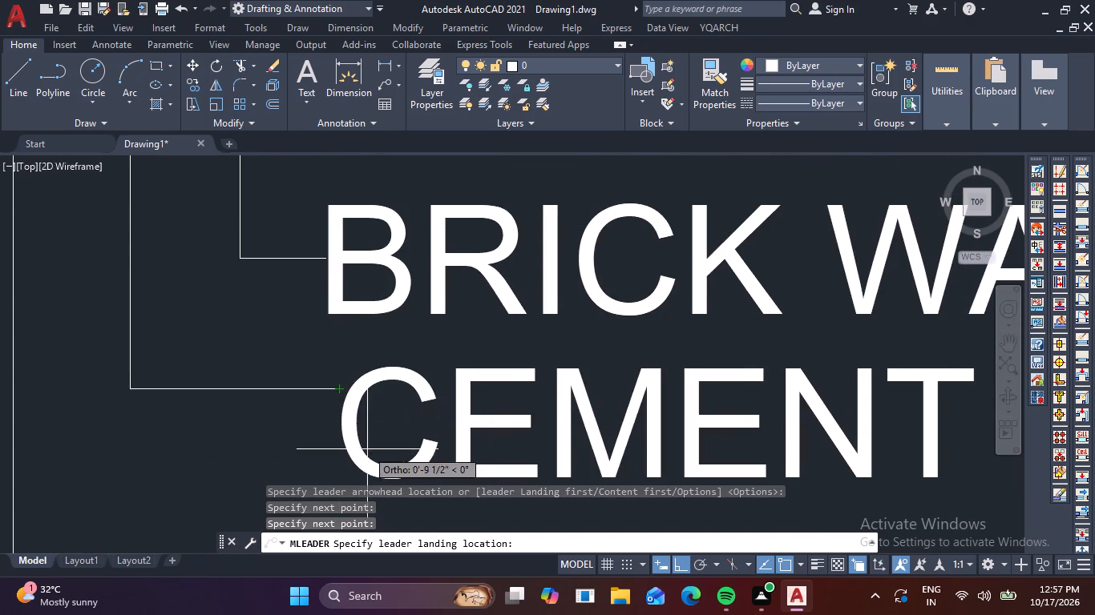
scroll(370, 452, "down", 1)
middle_click_drag(366, 431, 375, 310)
middle_click_drag(373, 295, 373, 283)
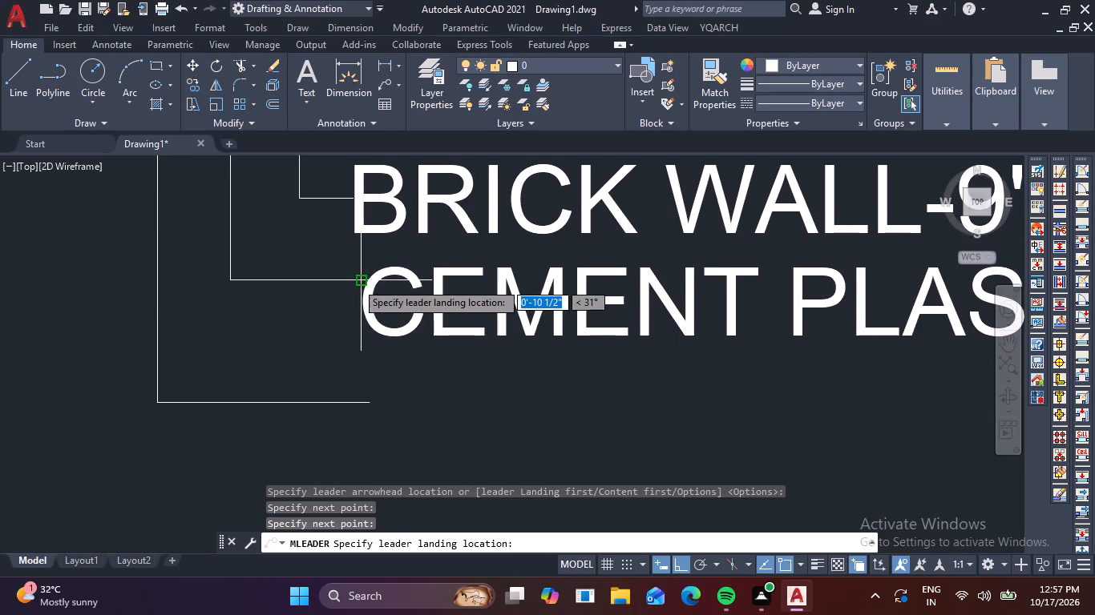
left_click(362, 404)
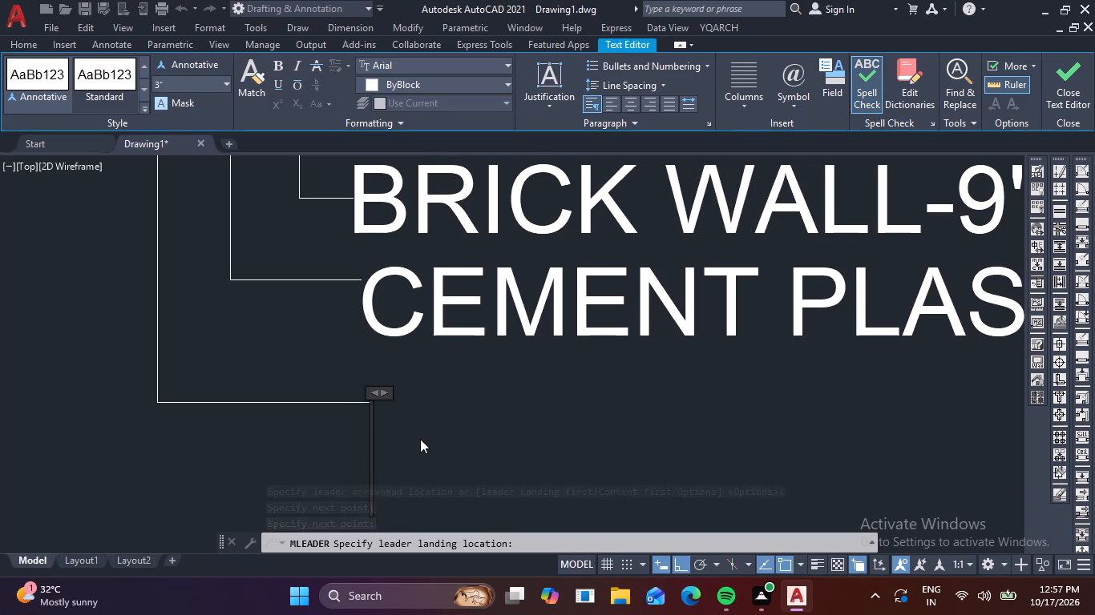
Enter R C C LINTEL - 9"X6" THICK as the lintel multileader's note text and finish the note.
type("R C C")
key("space")
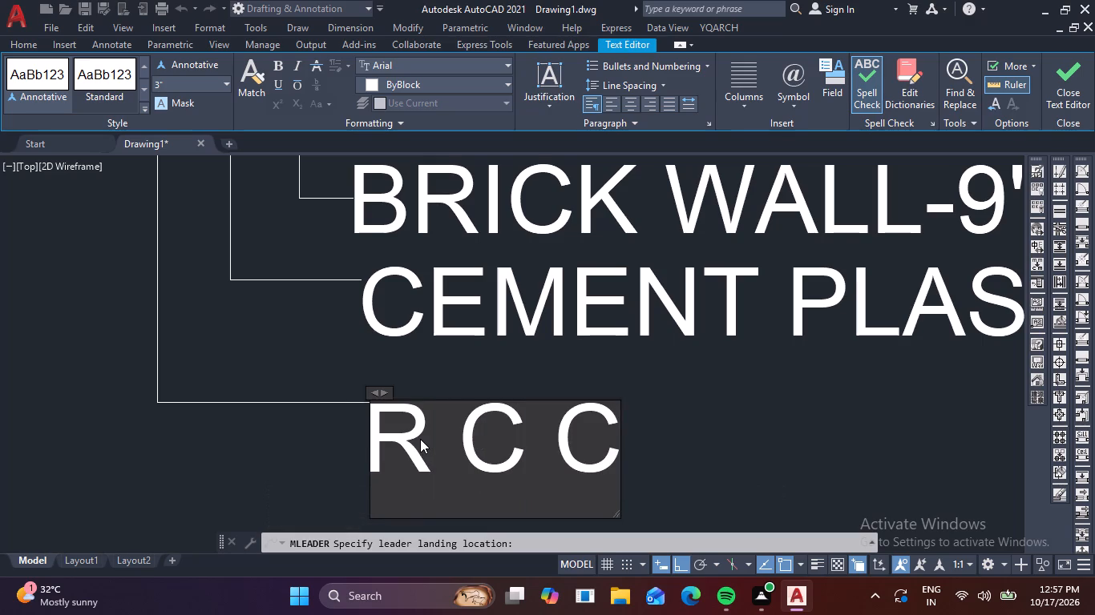
type("LINTA")
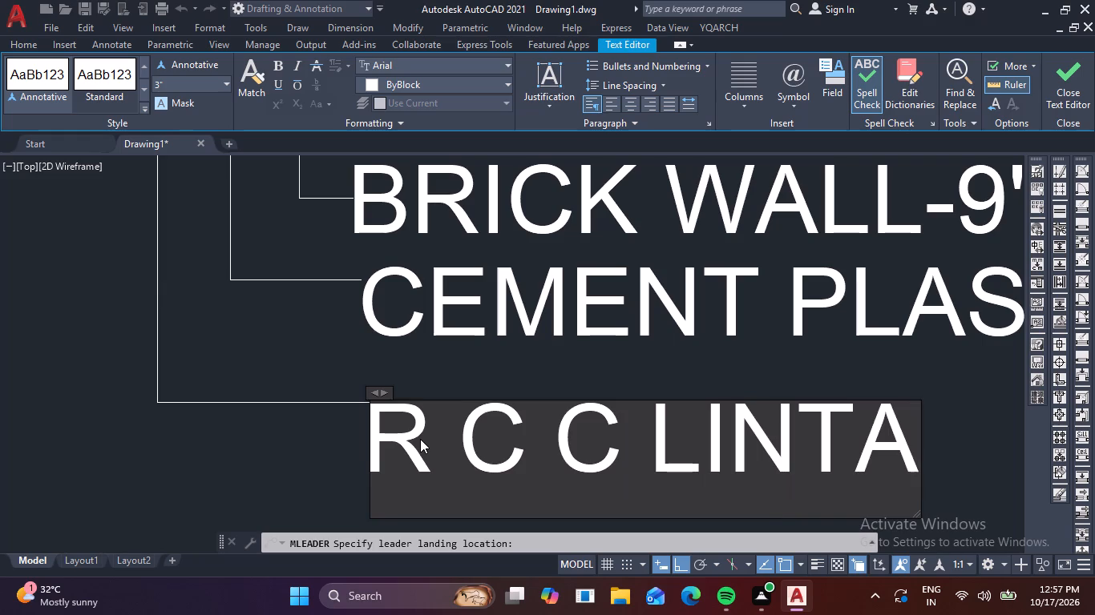
key("BackSpace")
type("EL")
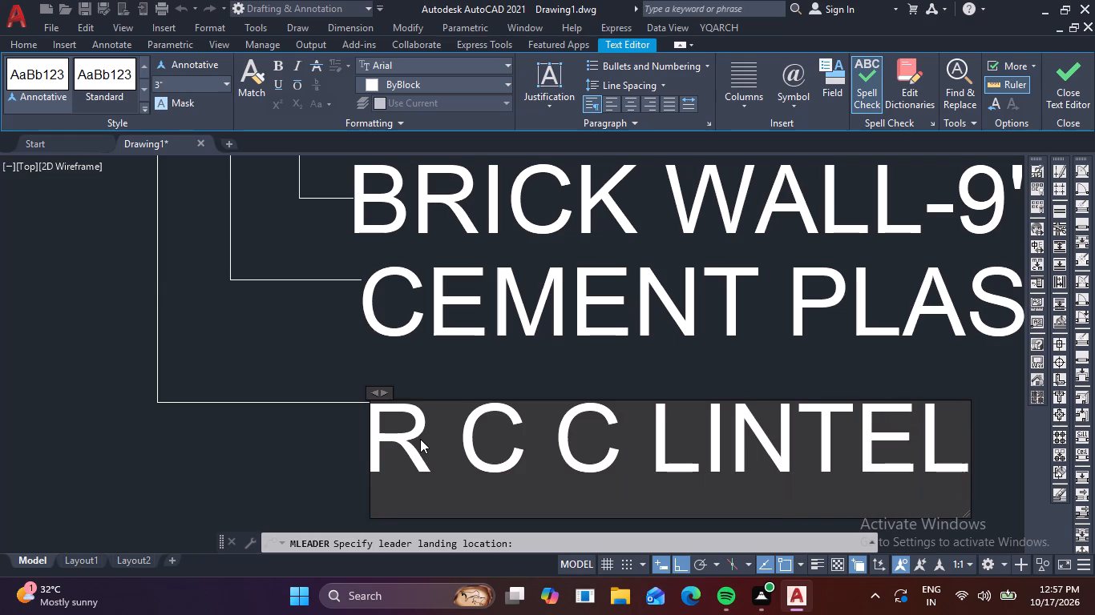
key("space")
type("-")
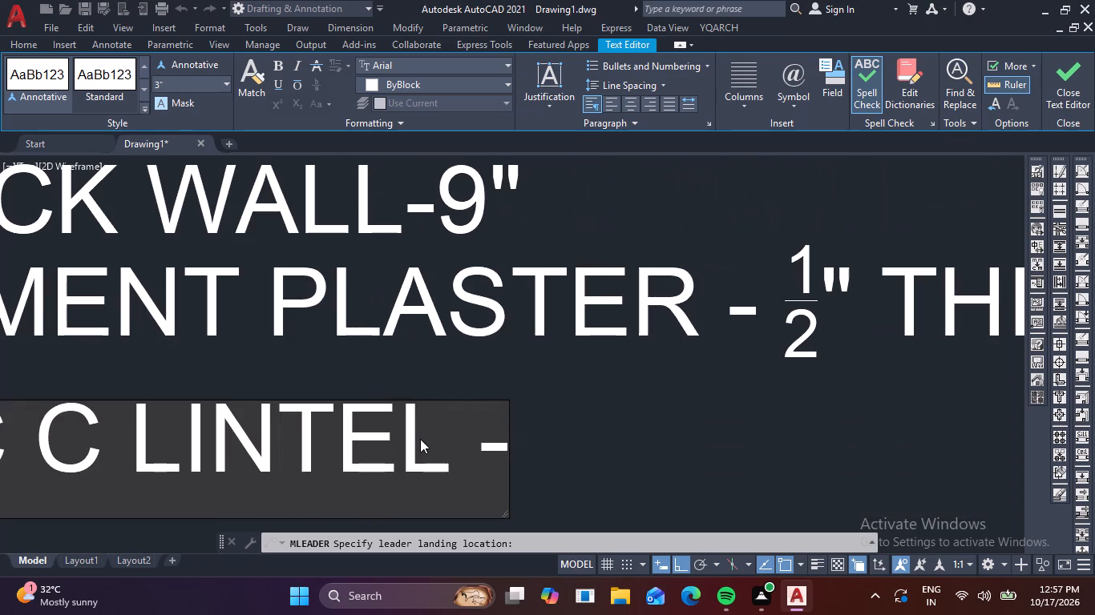
key("9")
key("BackSpace")
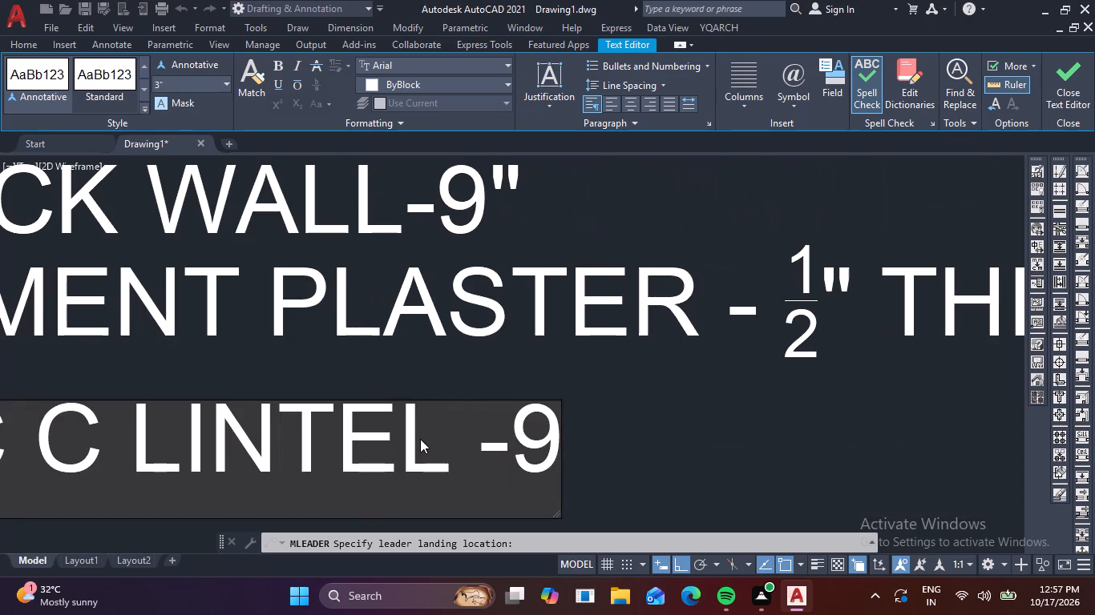
key("space")
type("9")
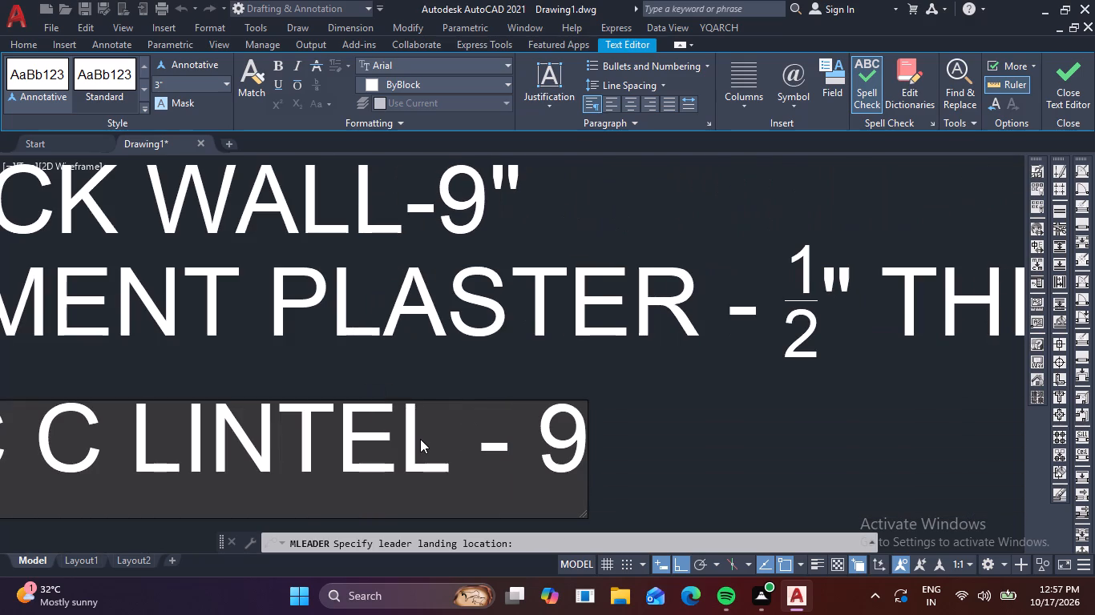
key("x")
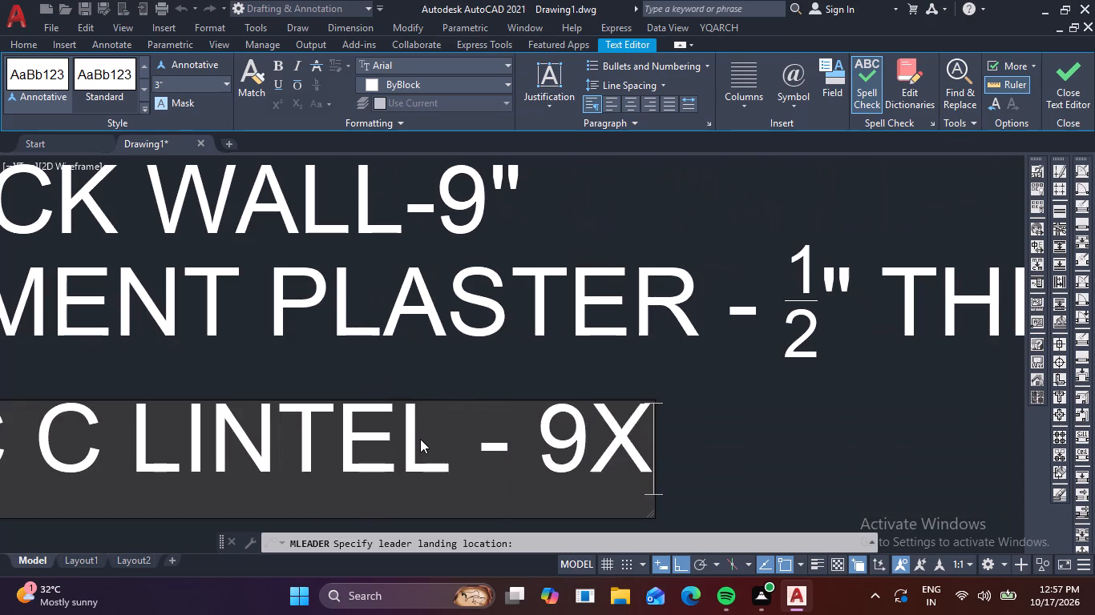
key("6")
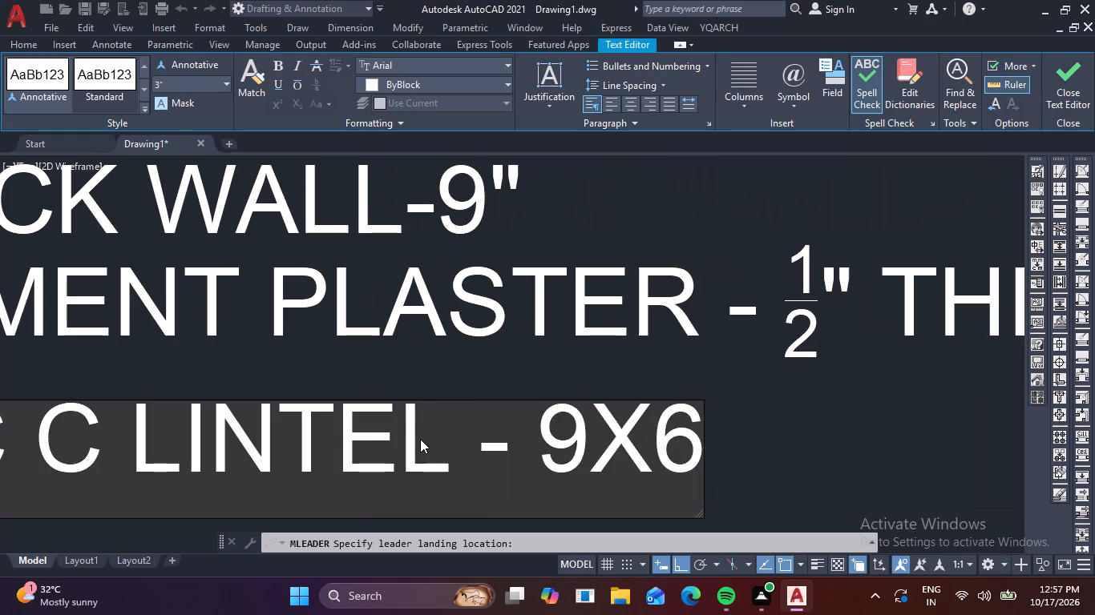
key("Left")
key("Left")
key("shift+quotedbl")
key("Right")
key("Right")
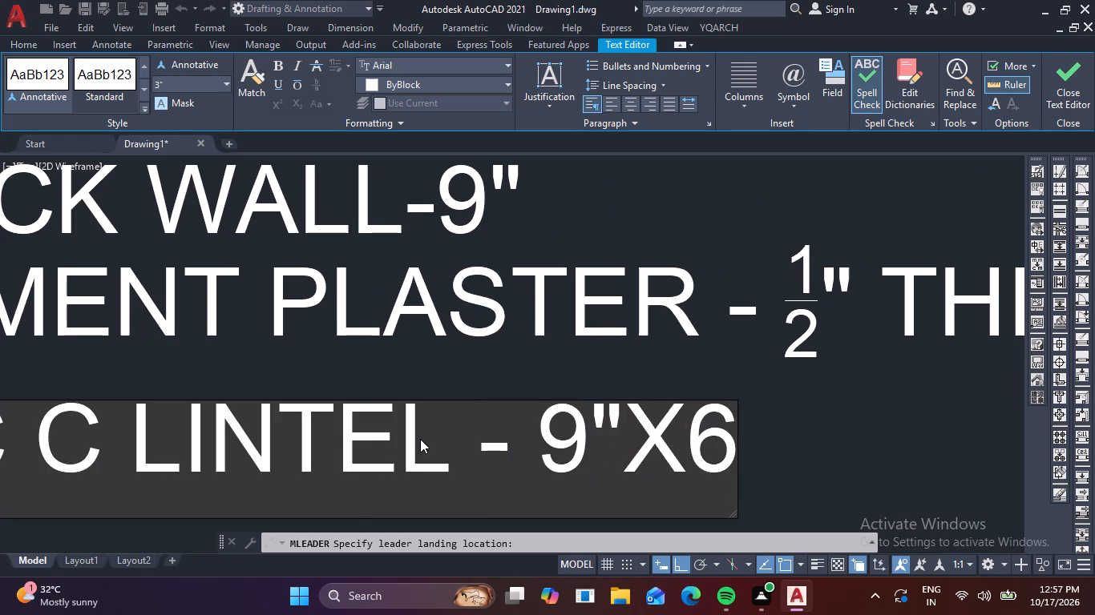
key("shift+quotedbl")
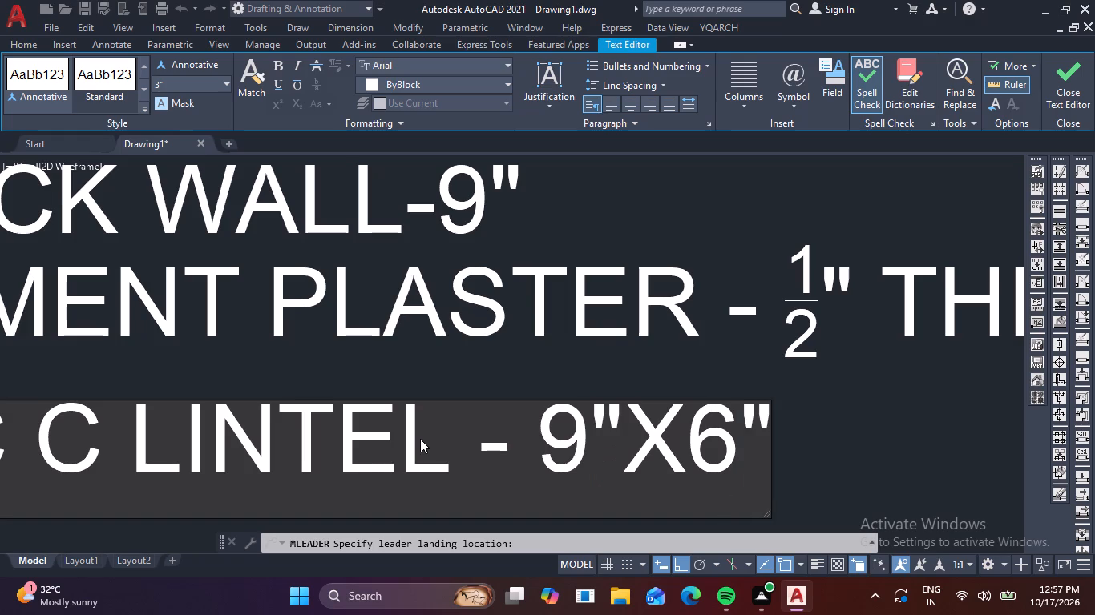
key("space")
key("t")
type("HICK")
left_click(685, 293)
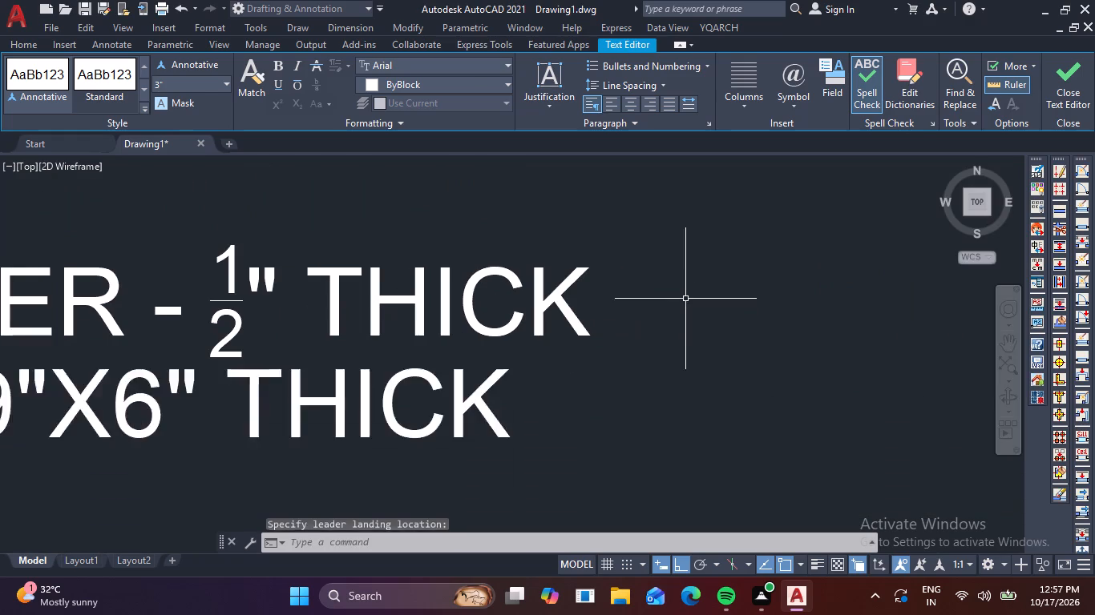
Draw a multileader from the hatched frame piece below the lintel, horizontally short of the lintel leader, down past its note, to a landing aligned with it.
scroll(680, 352, "down", 3)
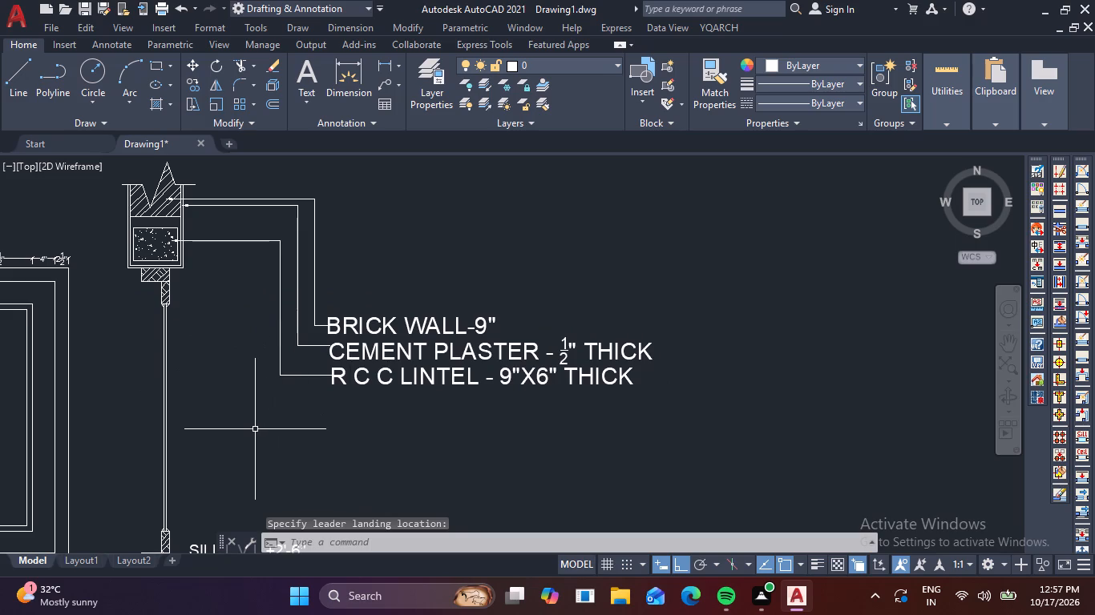
key("space")
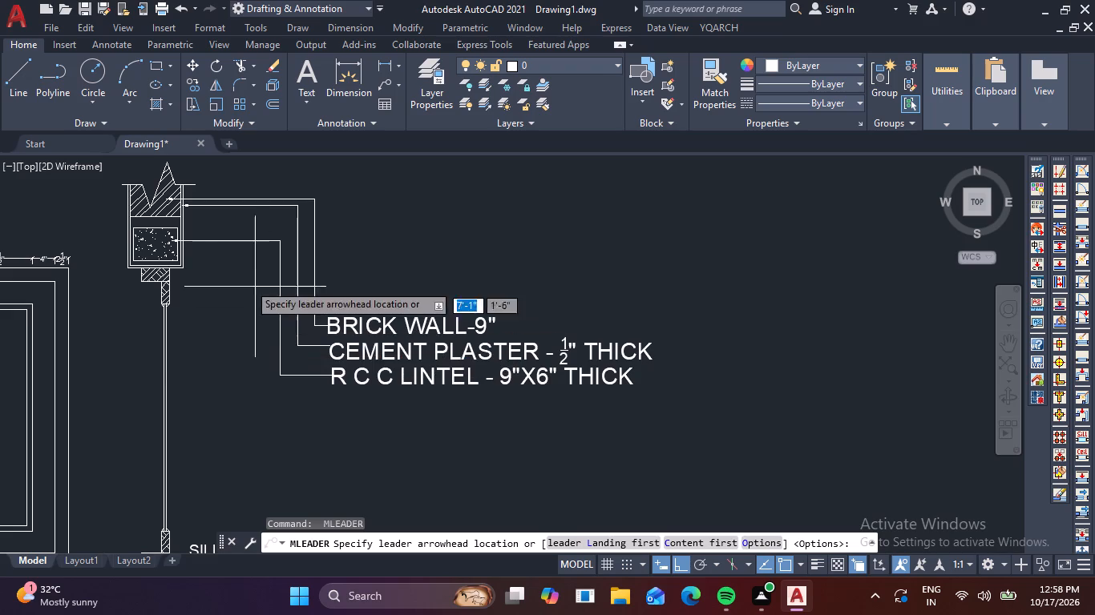
scroll(173, 280, "up", 3)
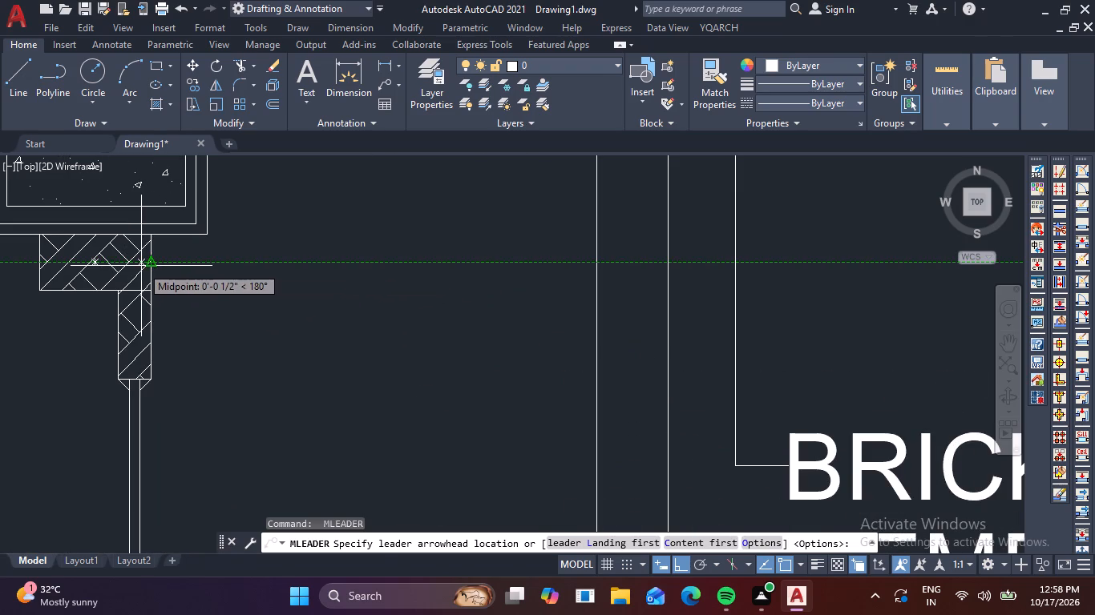
left_click(141, 266)
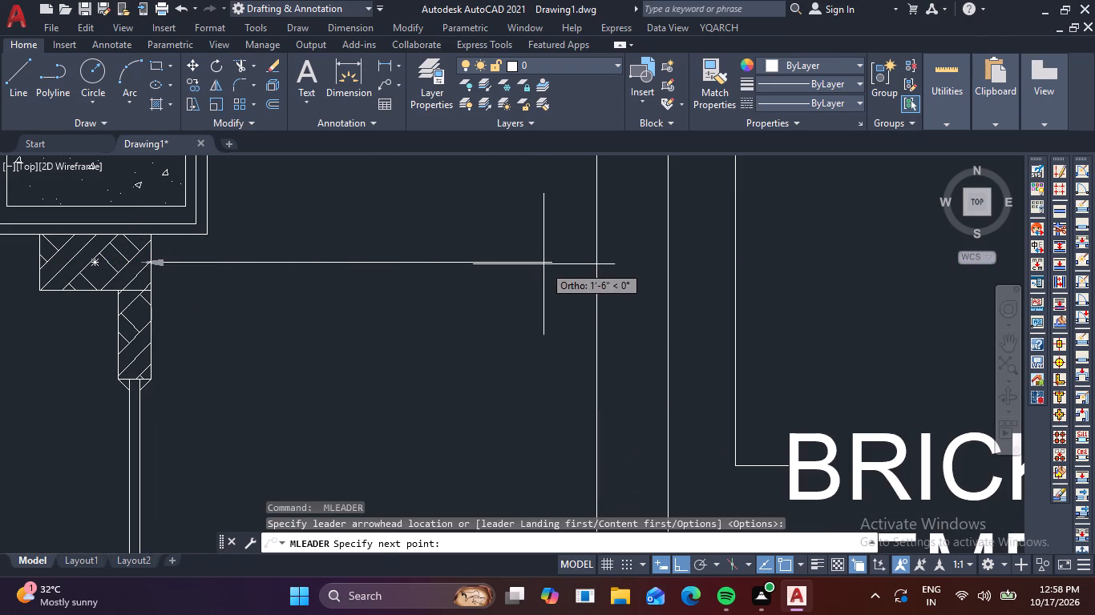
left_click(538, 262)
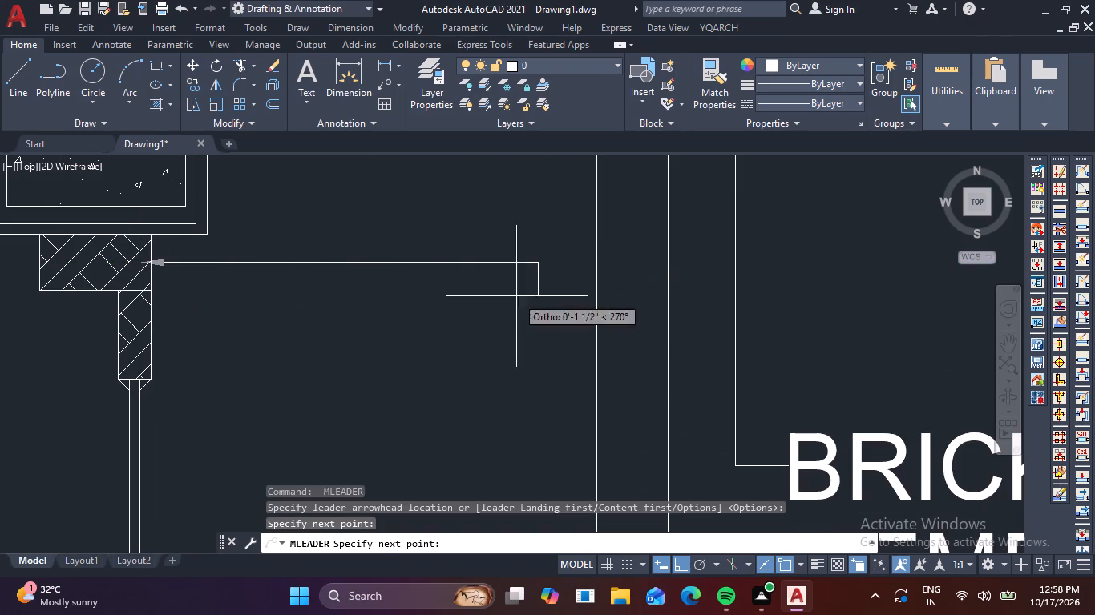
middle_click_drag(522, 372, 418, 142)
middle_click_drag(470, 420, 419, 295)
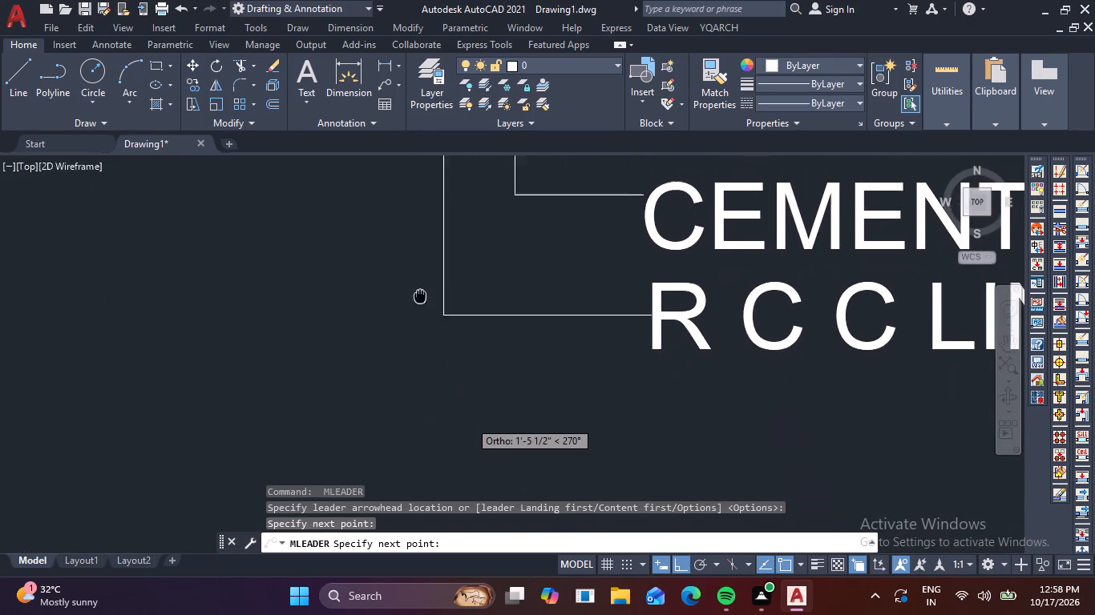
middle_click_drag(419, 295, 414, 290)
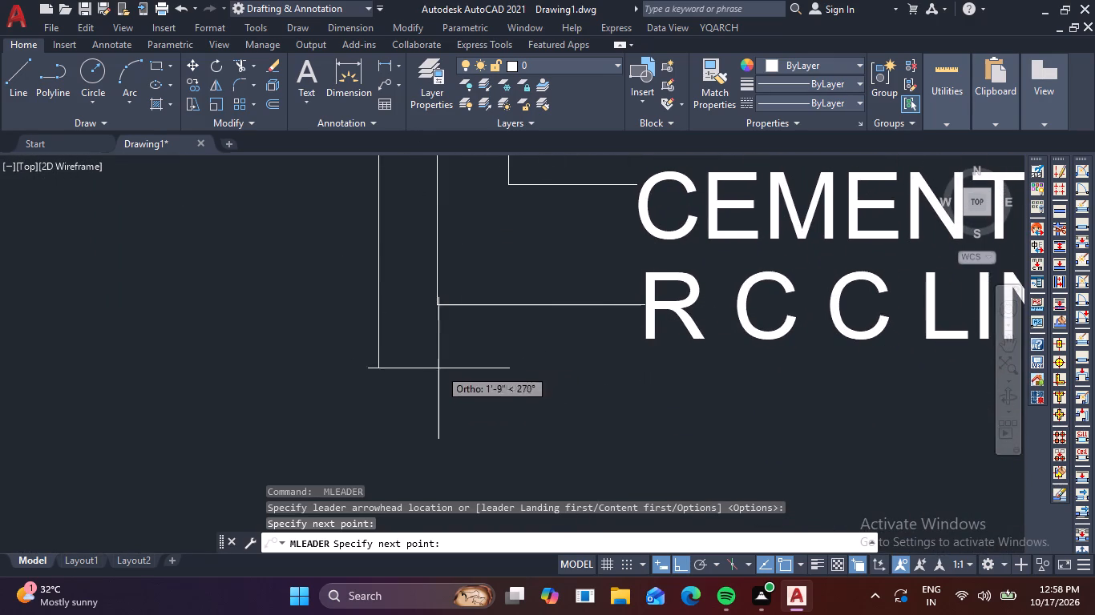
left_click(386, 414)
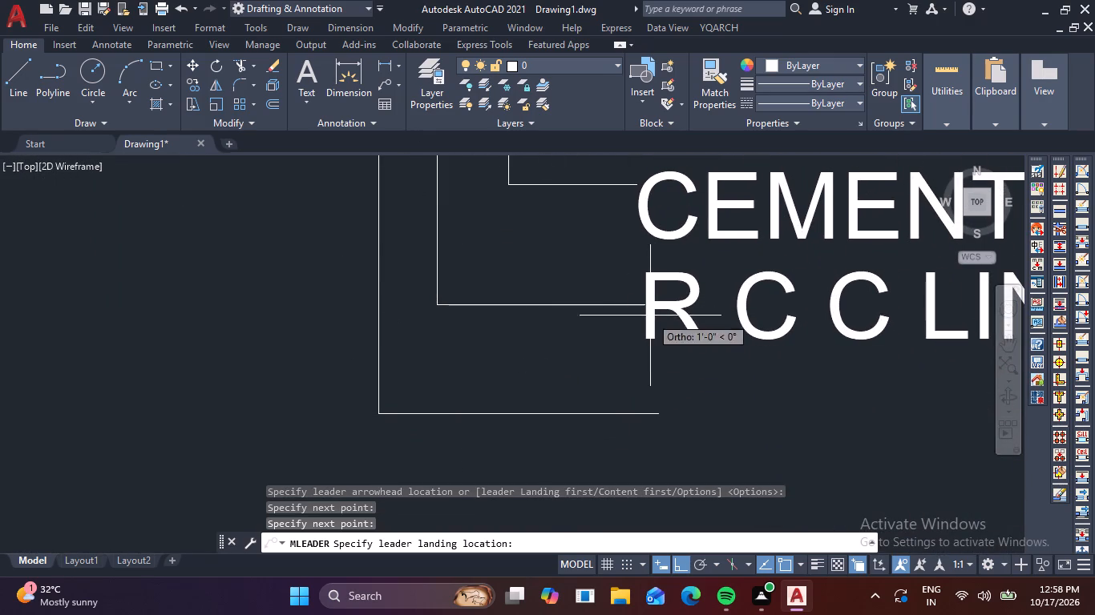
left_click(646, 416)
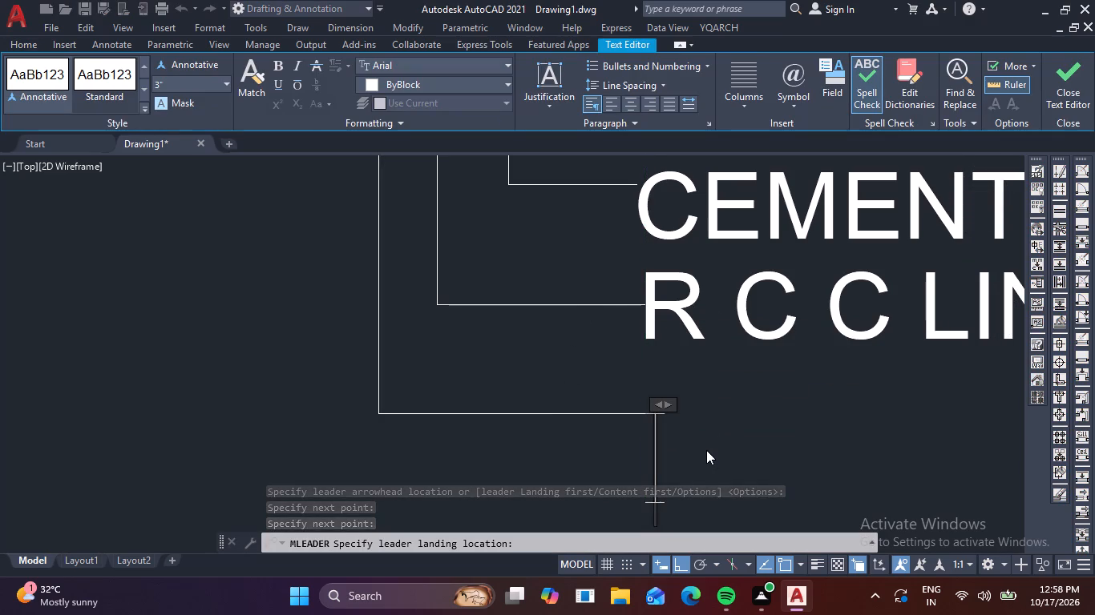
Enter WOODEN FRAME 5'X2 1/2" THICK as the frame multileader's note text, with the 1/2 as a stacked fraction.
type("WOODW")
key("BackSpace")
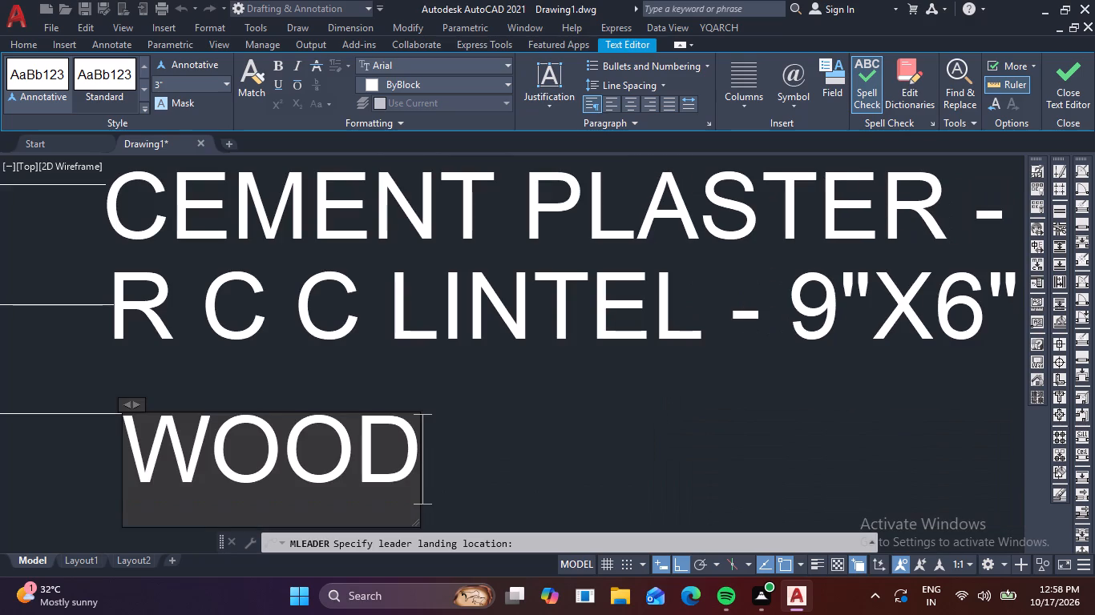
type("EN")
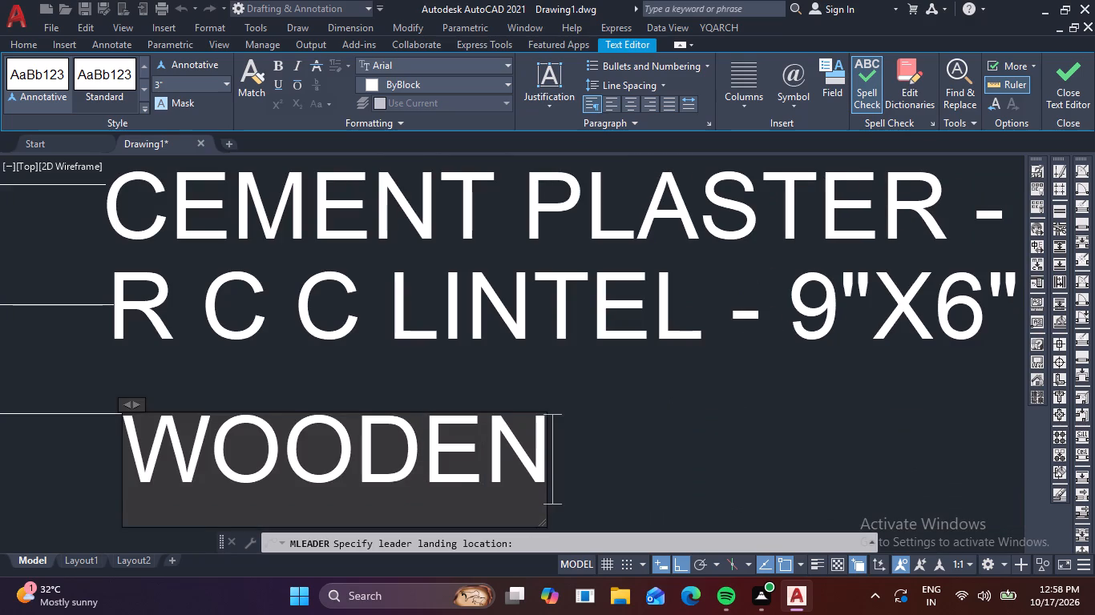
key("space")
key("f")
type("RAME")
key("space")
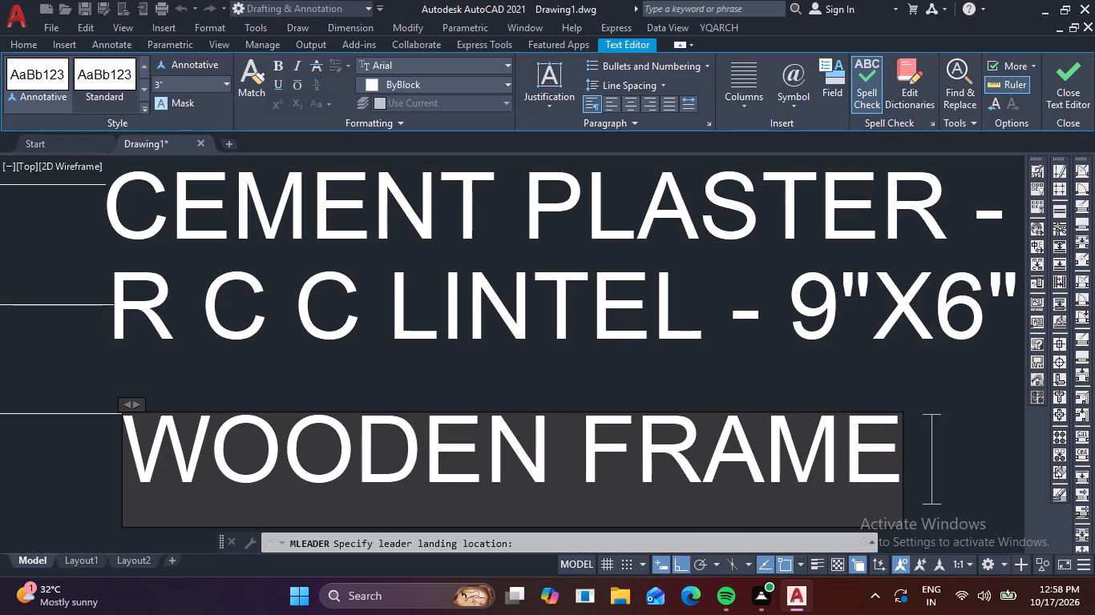
key("5")
key("apostrophe")
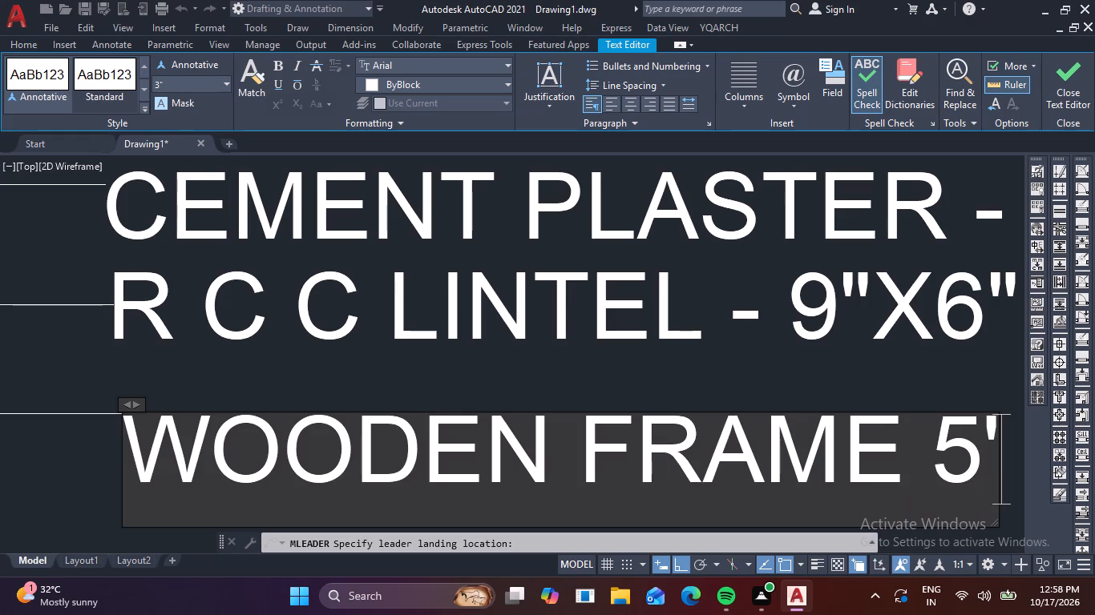
key("x")
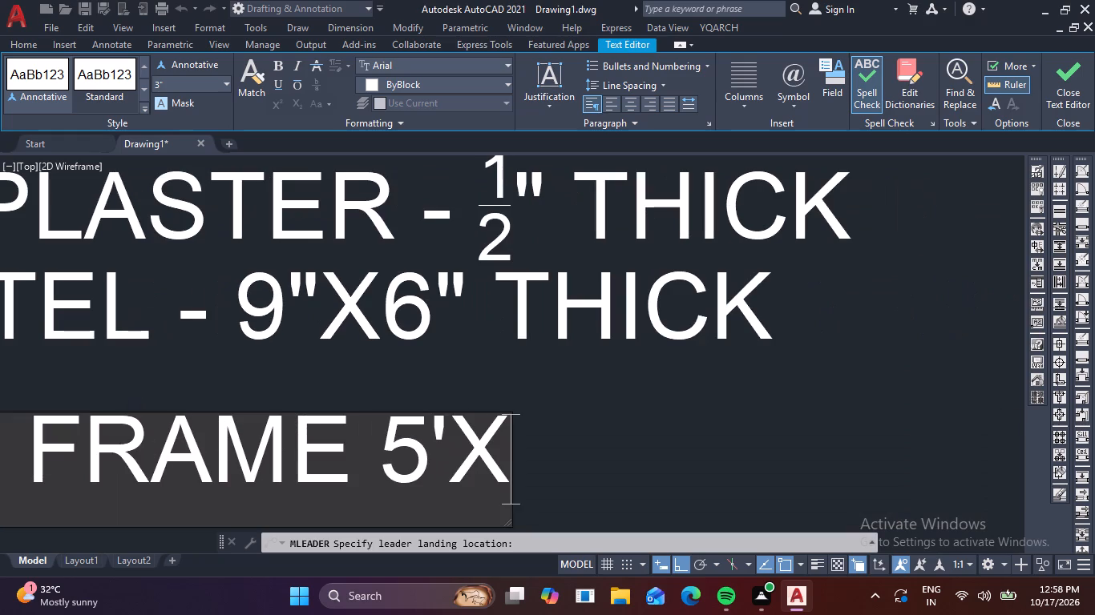
key("2")
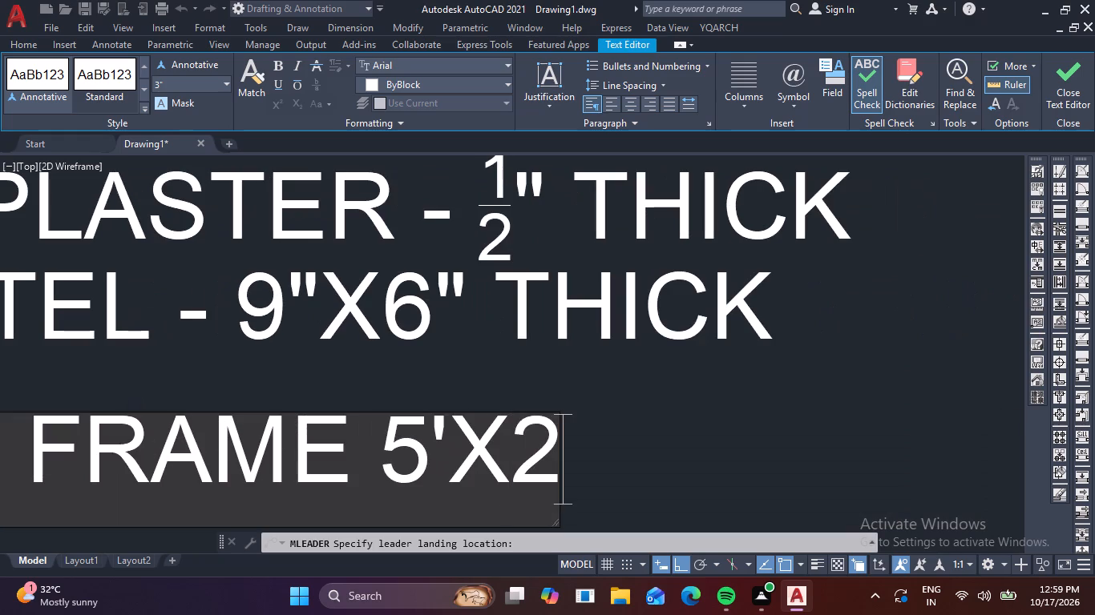
key("space")
type("1")
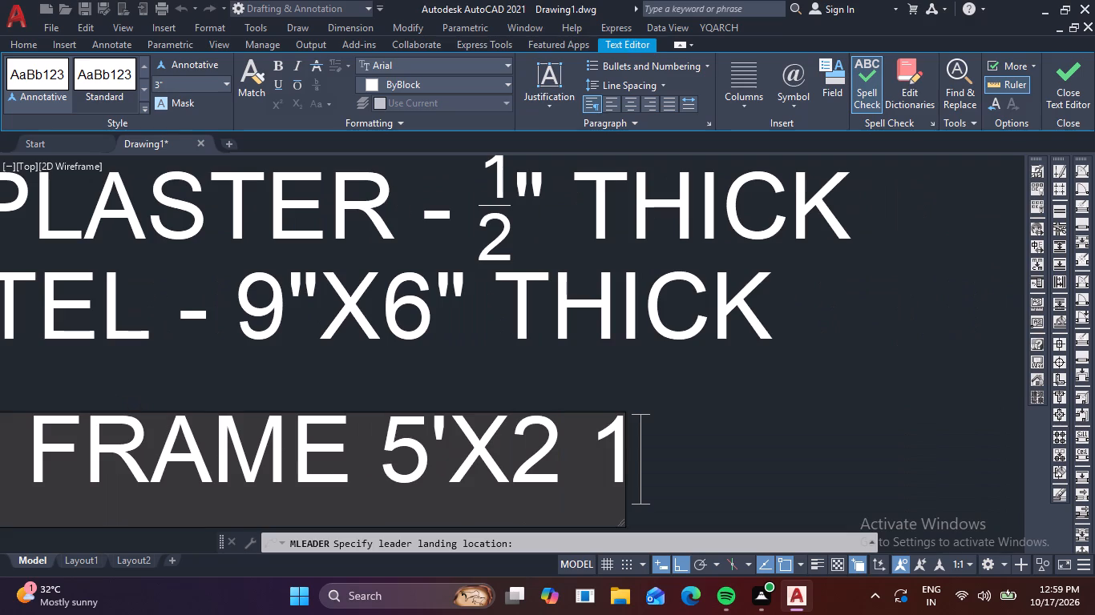
type("/2")
key("space")
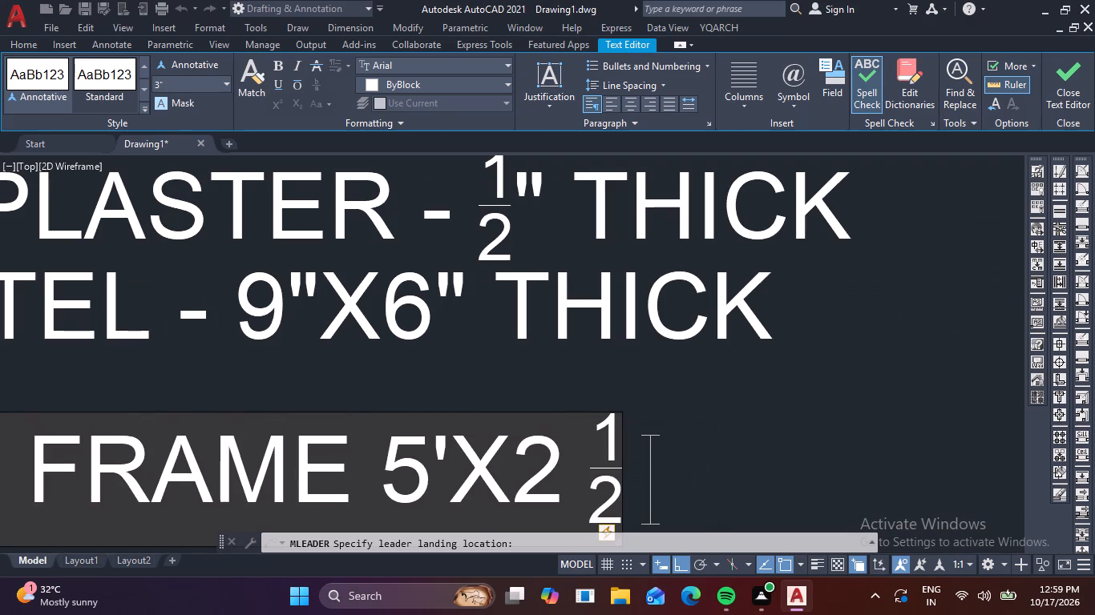
key("BackSpace")
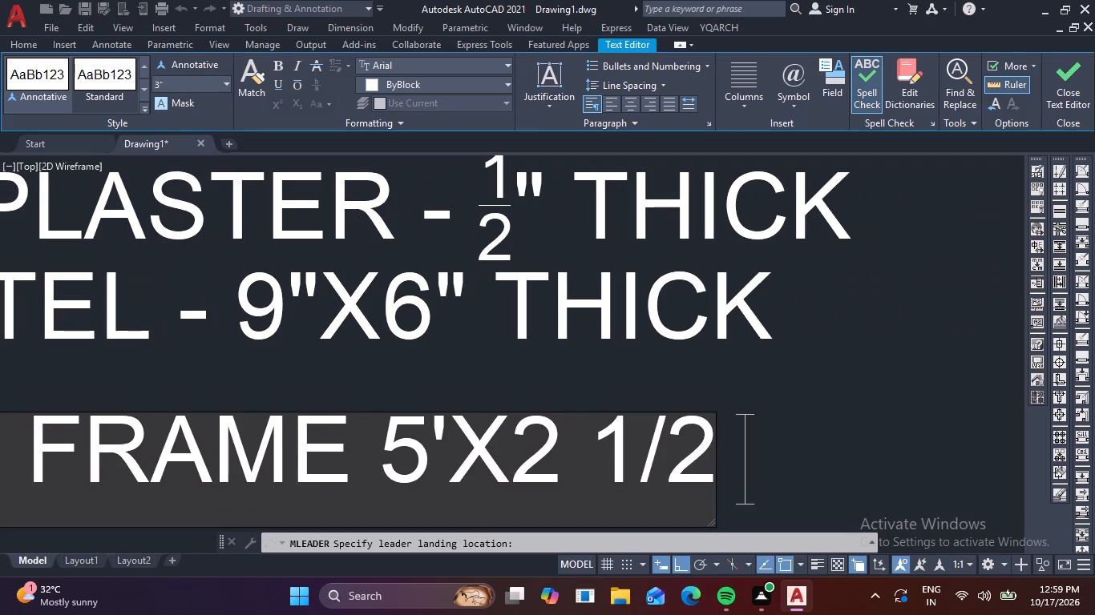
key("space")
key("BackSpace")
key("BackSpace")
key("BackSpace")
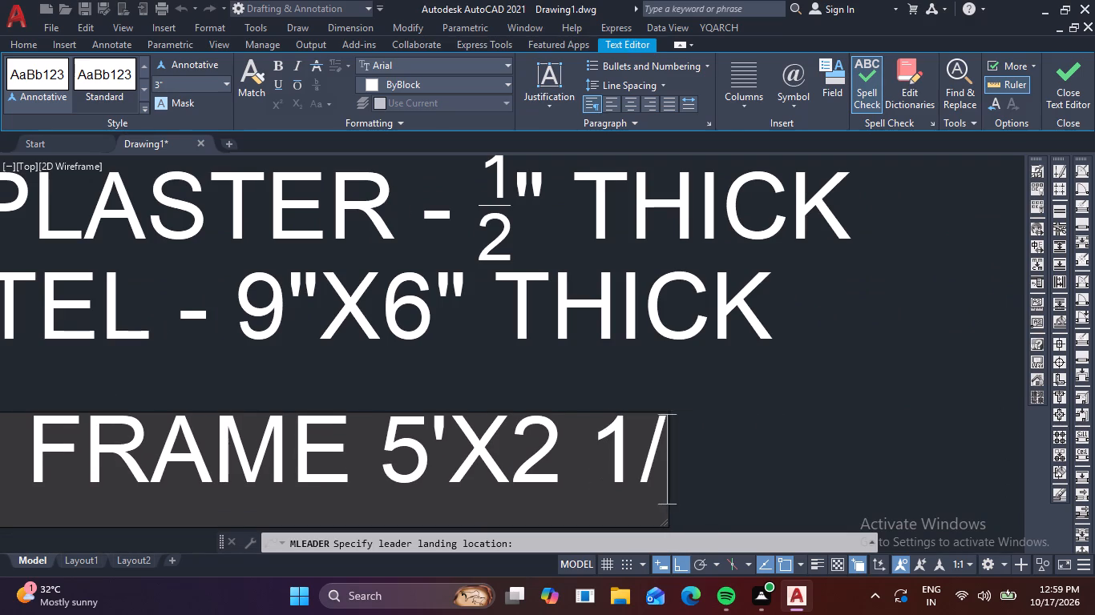
key("BackSpace")
key("BackSpace")
key("BackSpace")
key("space")
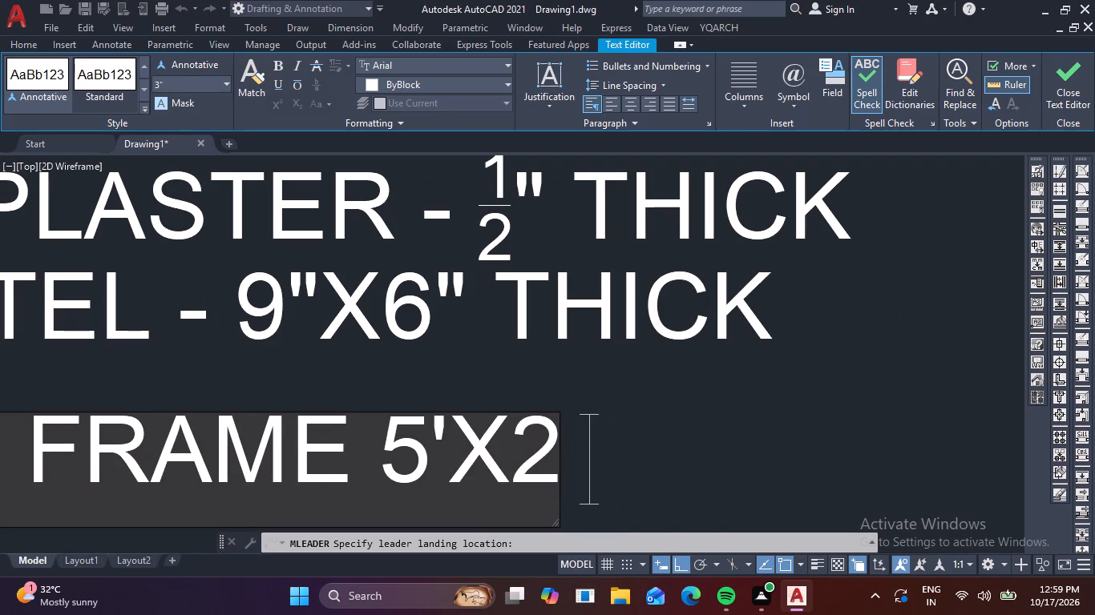
type("1/2")
key("space")
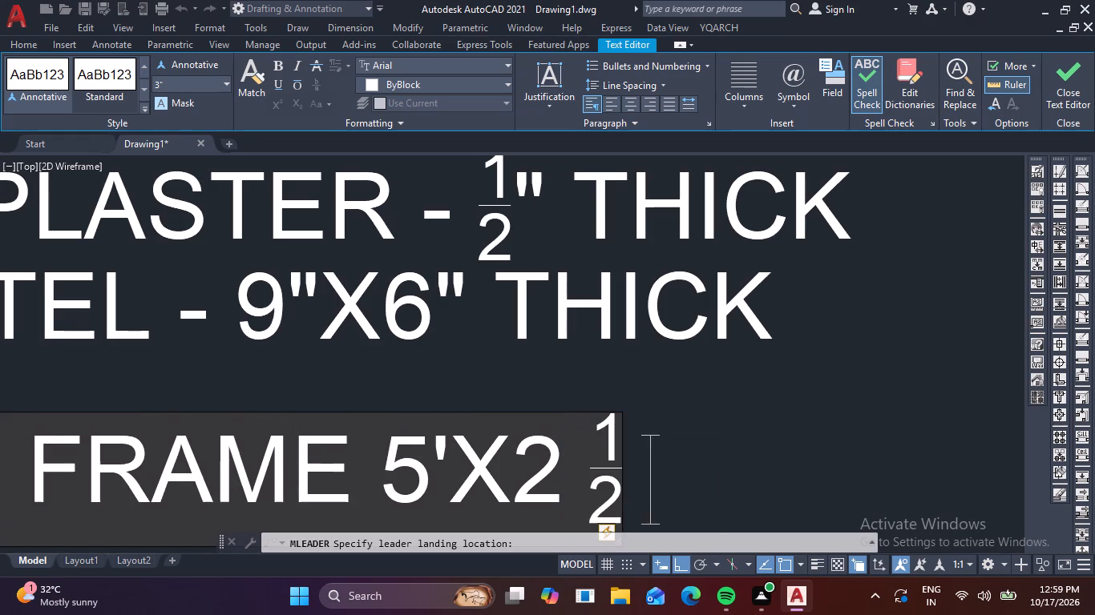
key("shift+quotedbl")
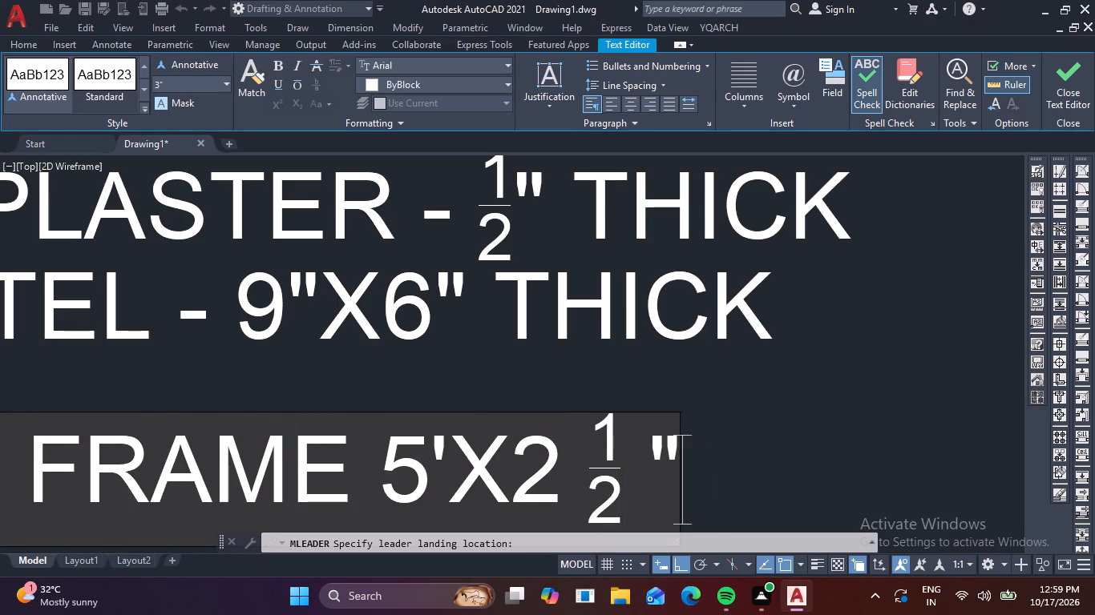
key("Left")
key("BackSpace")
key("Right")
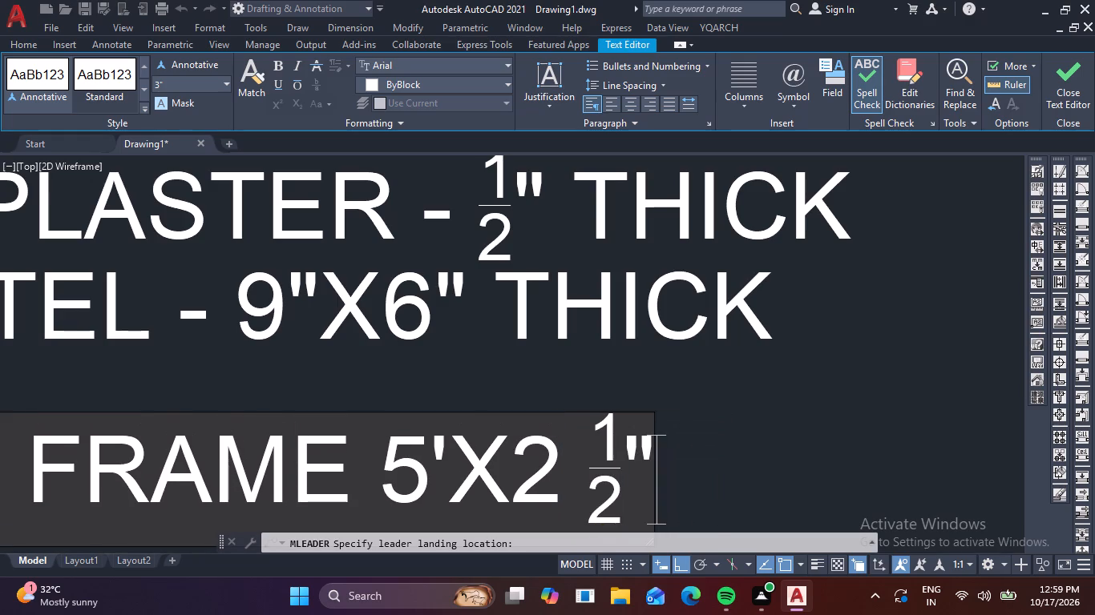
key("space")
key("t")
type("HIC")
key("k")
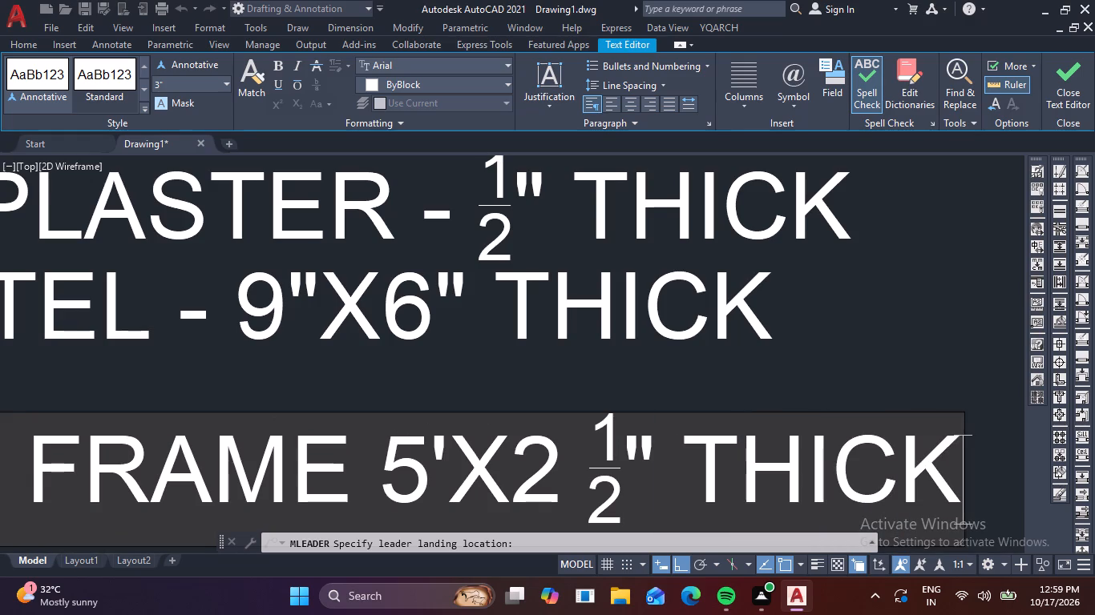
Copy the word WOODEN from the wooden frame note and finish the note.
scroll(769, 409, "down", 3)
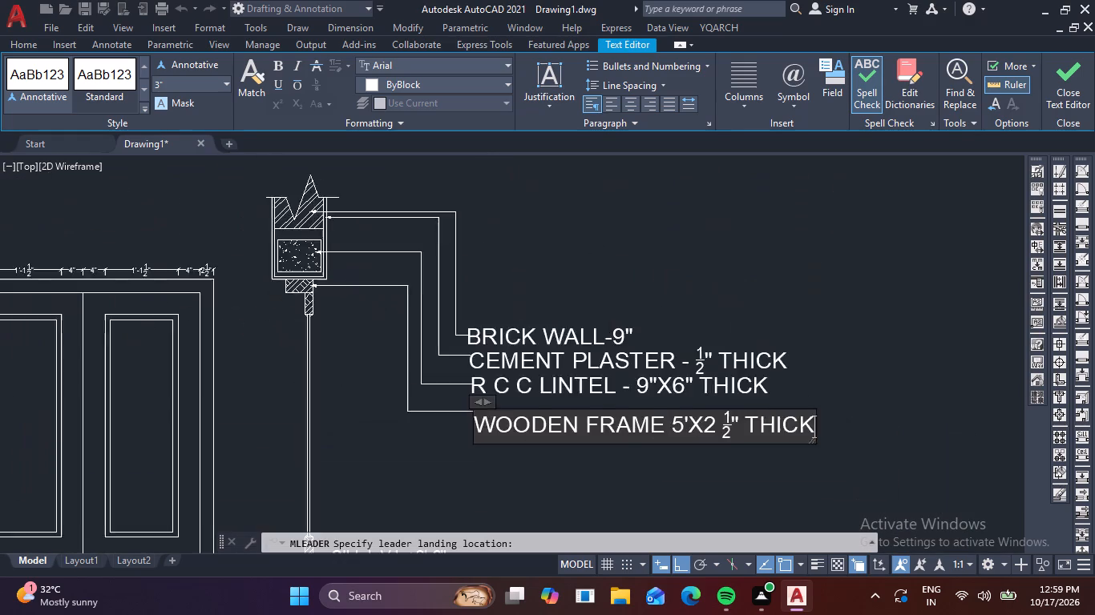
scroll(761, 413, "down", 1)
scroll(644, 429, "up", 2)
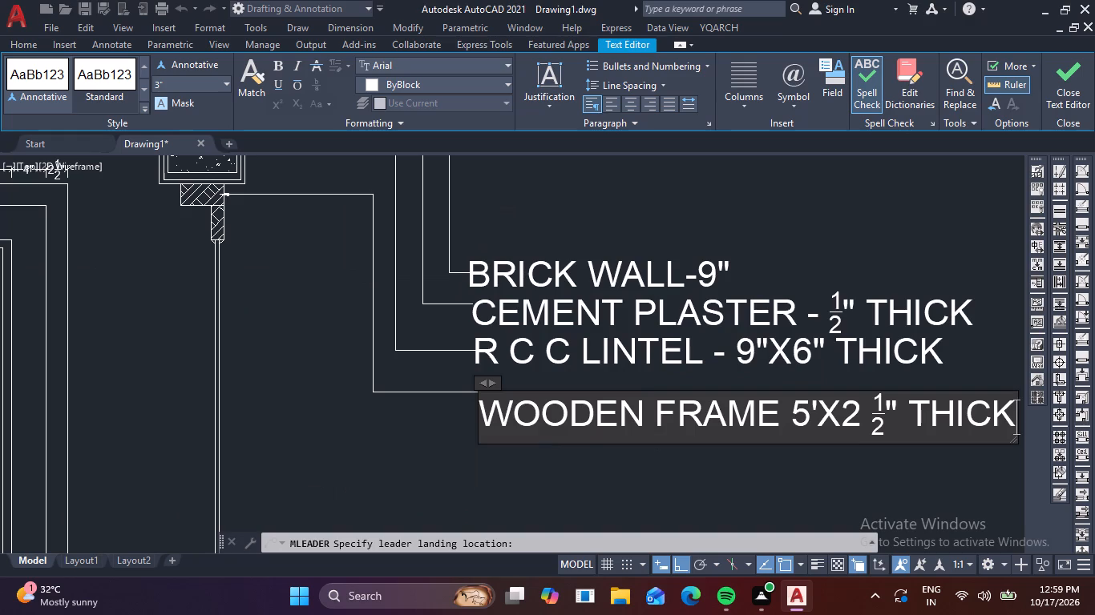
left_click_drag(645, 416, 488, 431)
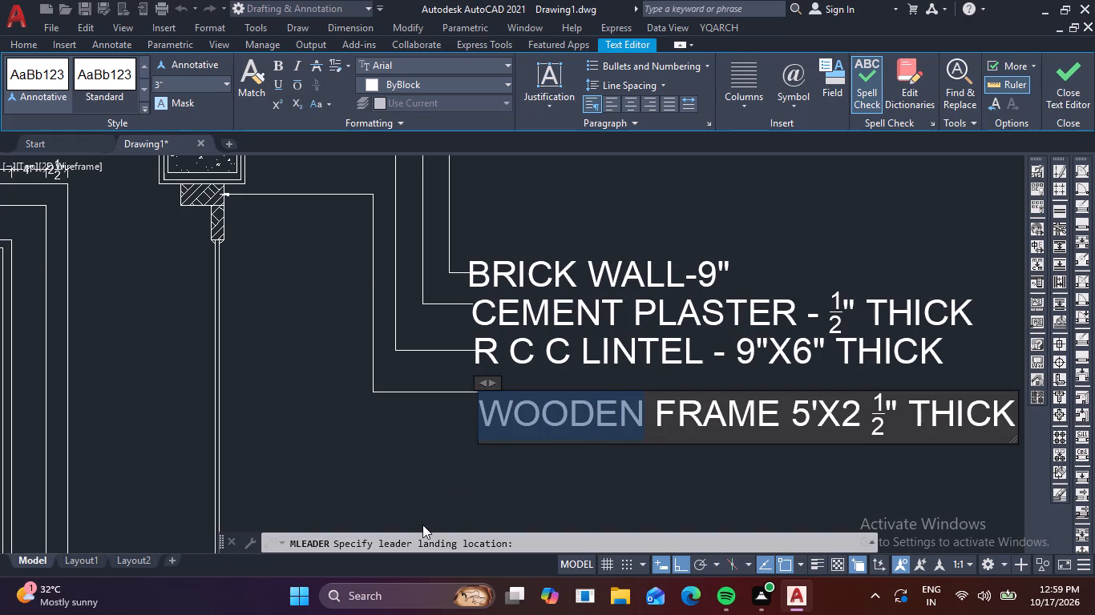
key("ctrl+c")
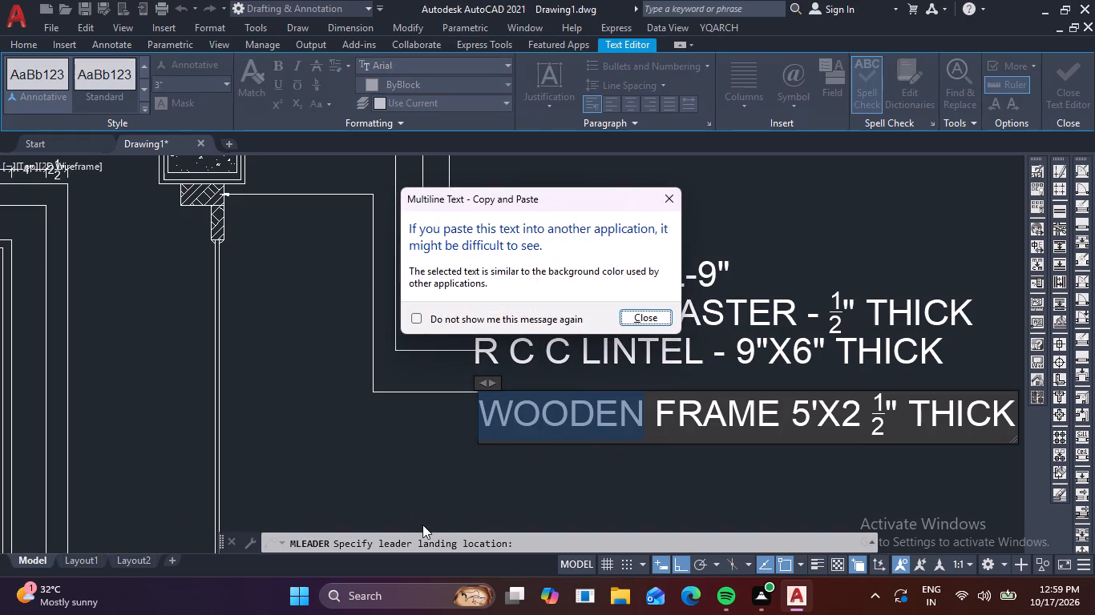
left_click(651, 317)
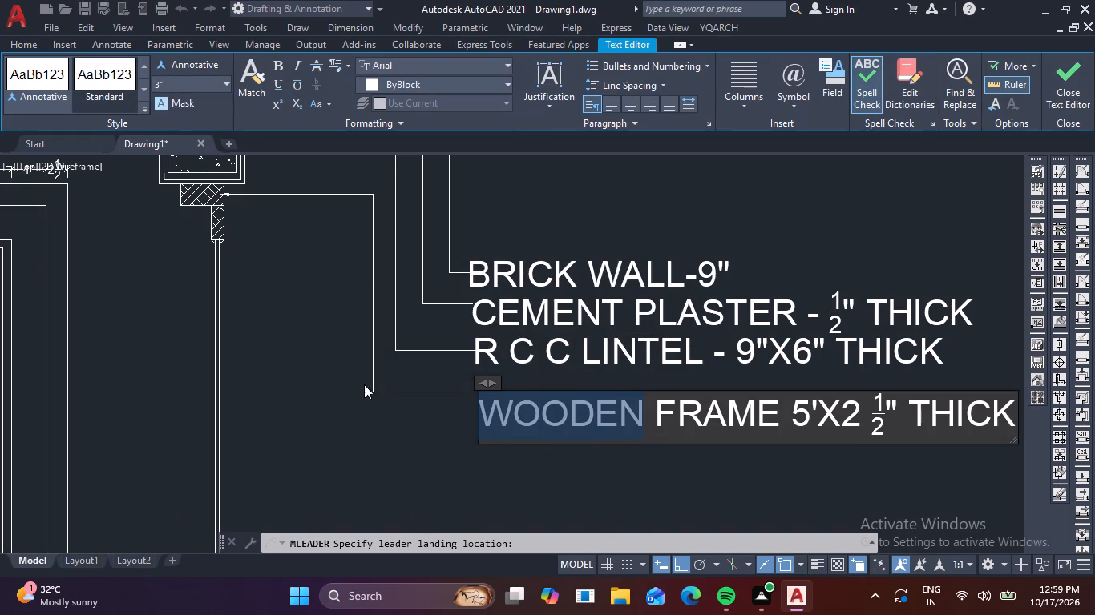
left_click(357, 383)
Draw a multileader from the narrow hatched rail below the frame, horizontally short of the frame leader, down past its note, to a landing aligned with it.
scroll(394, 388, "down", 1)
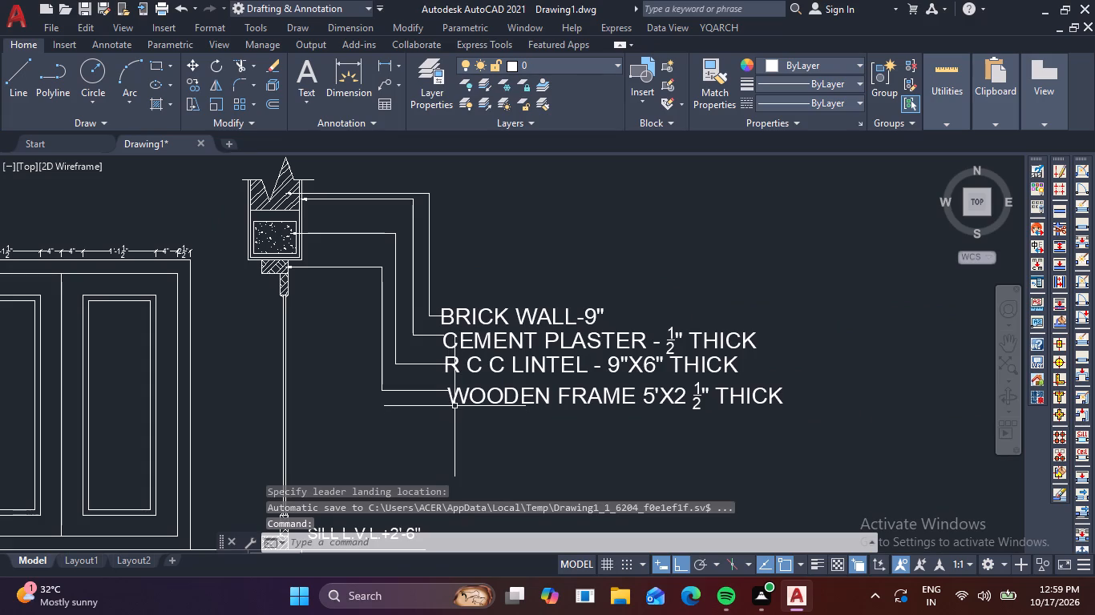
key("space")
scroll(285, 276, "up", 2)
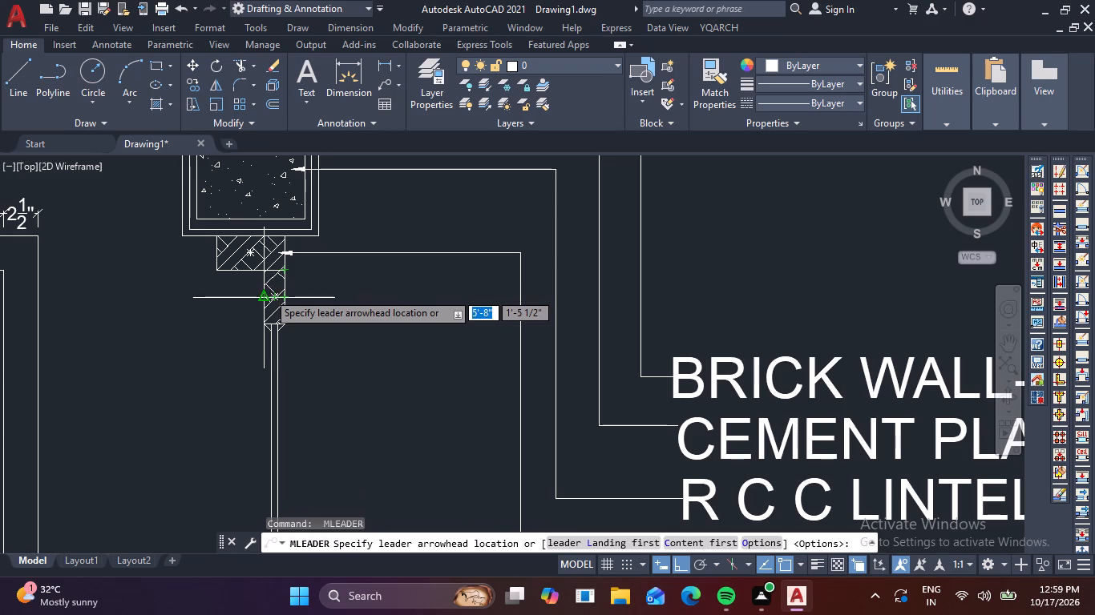
left_click(278, 280)
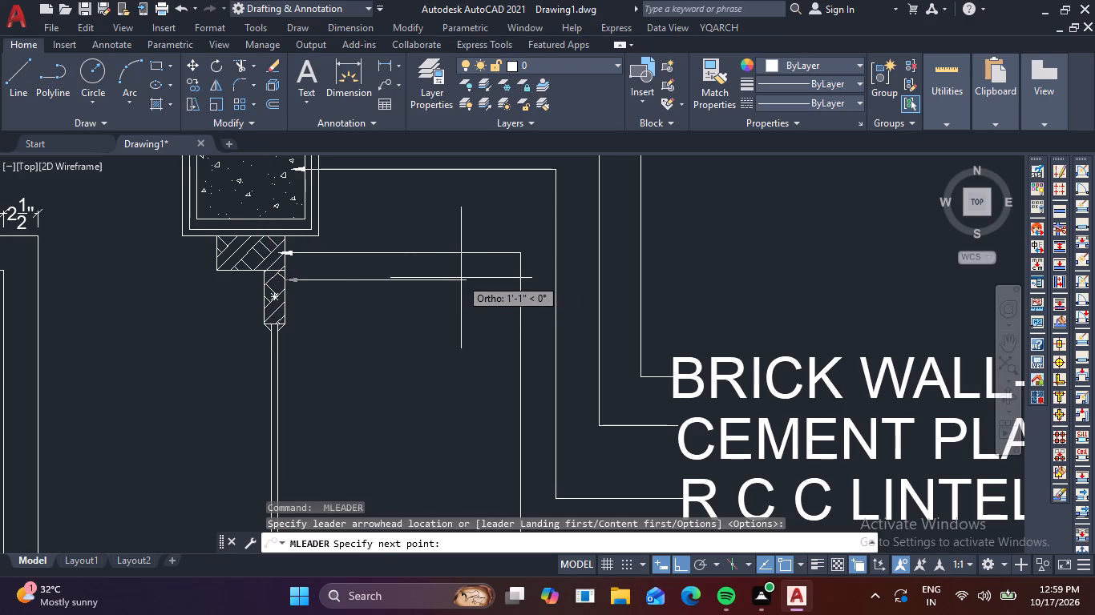
left_click(489, 279)
scroll(488, 324, "down", 2)
middle_click_drag(491, 361, 483, 215)
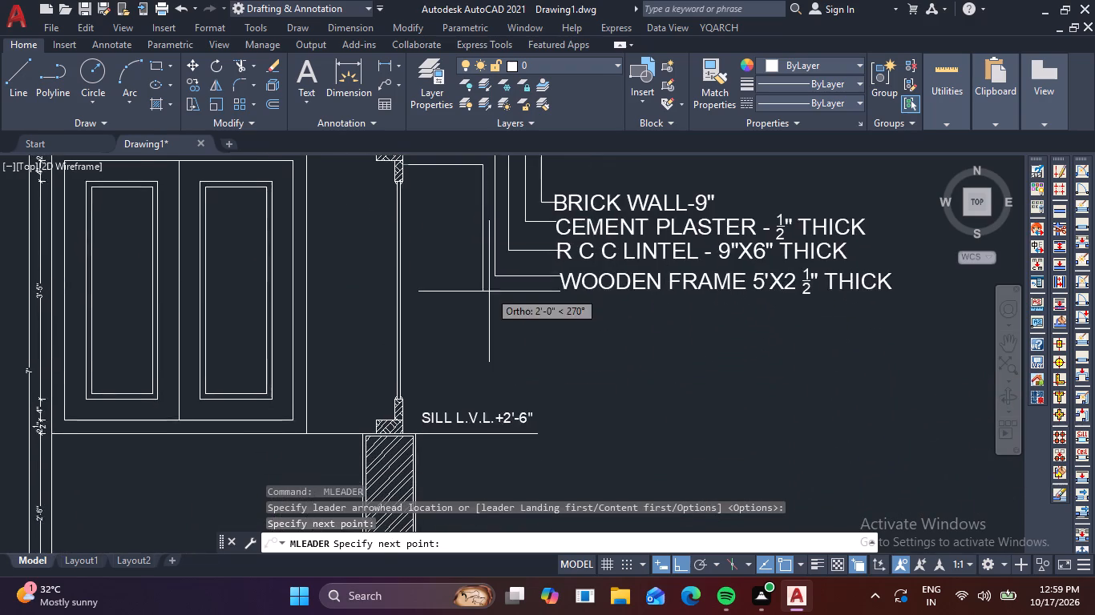
scroll(489, 291, "up", 2)
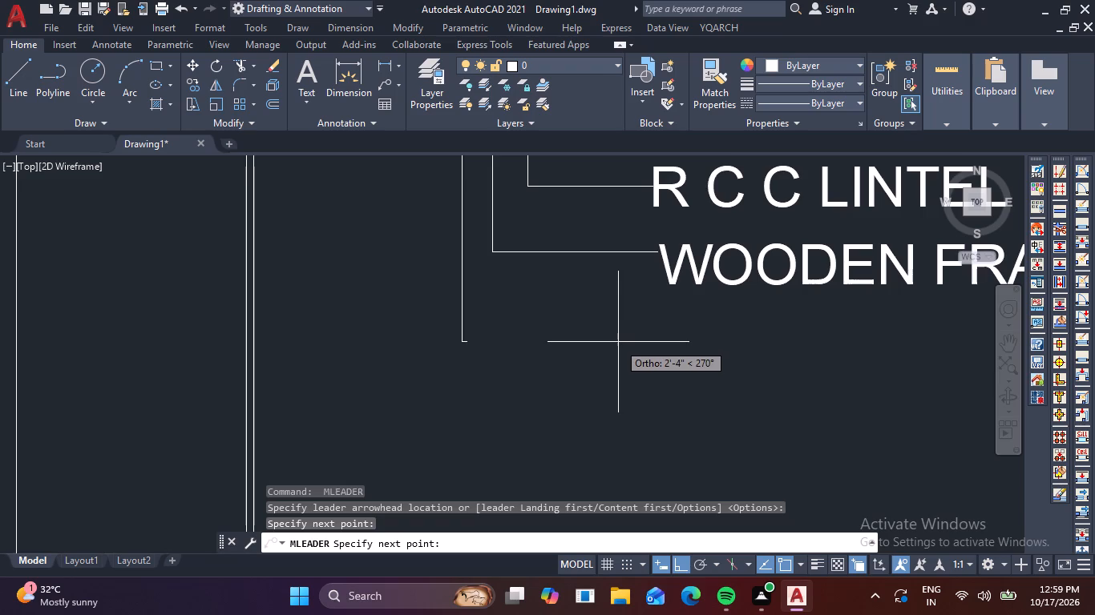
left_click(501, 314)
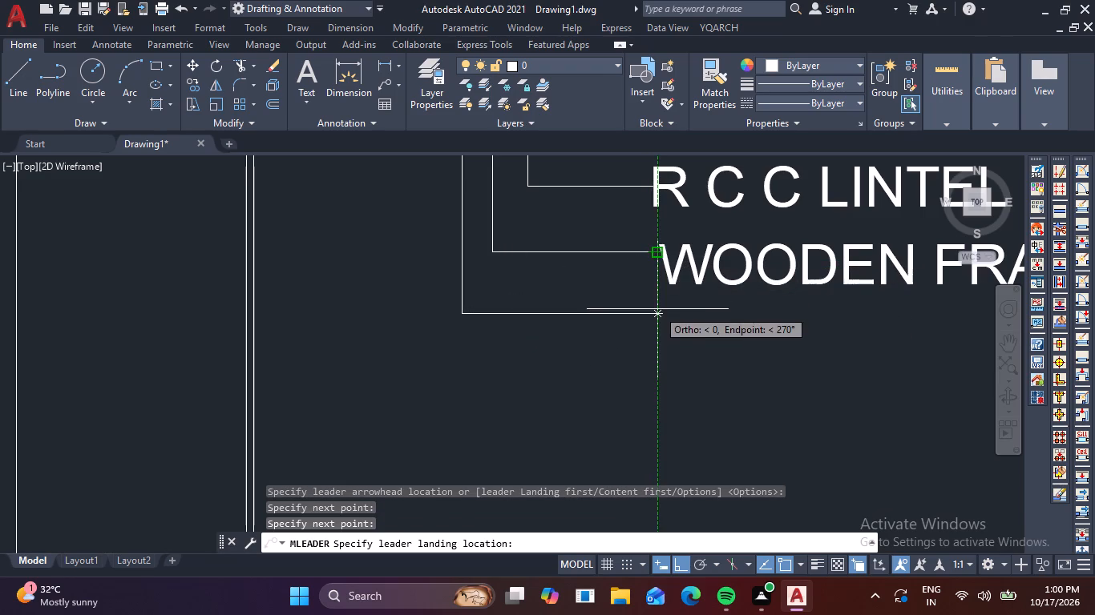
left_click(657, 309)
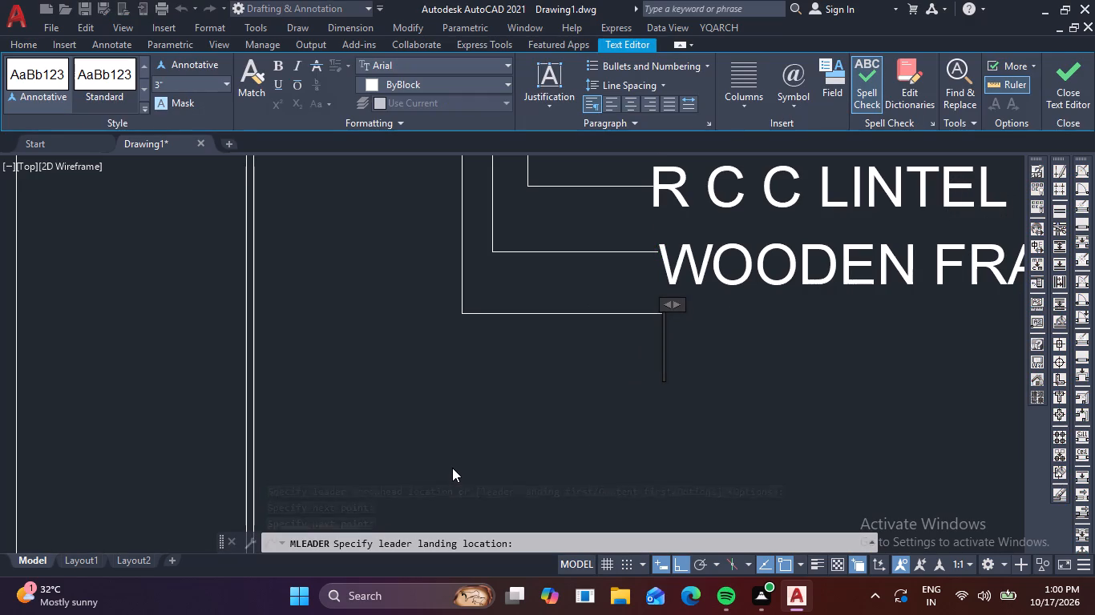
Enter WOODEN TOP RAIL 1 1/2"X4" THICK as the narrow rail multileader's note, with the 1/2 as a stacked fraction, and finish the note.
key("ctrl+v")
key("space")
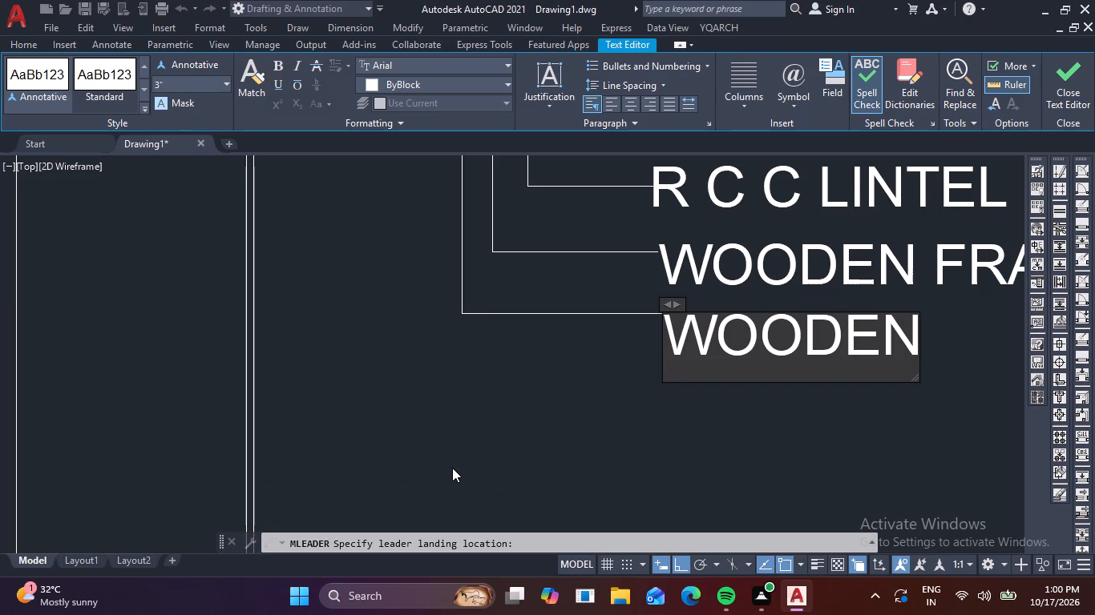
type("TOP")
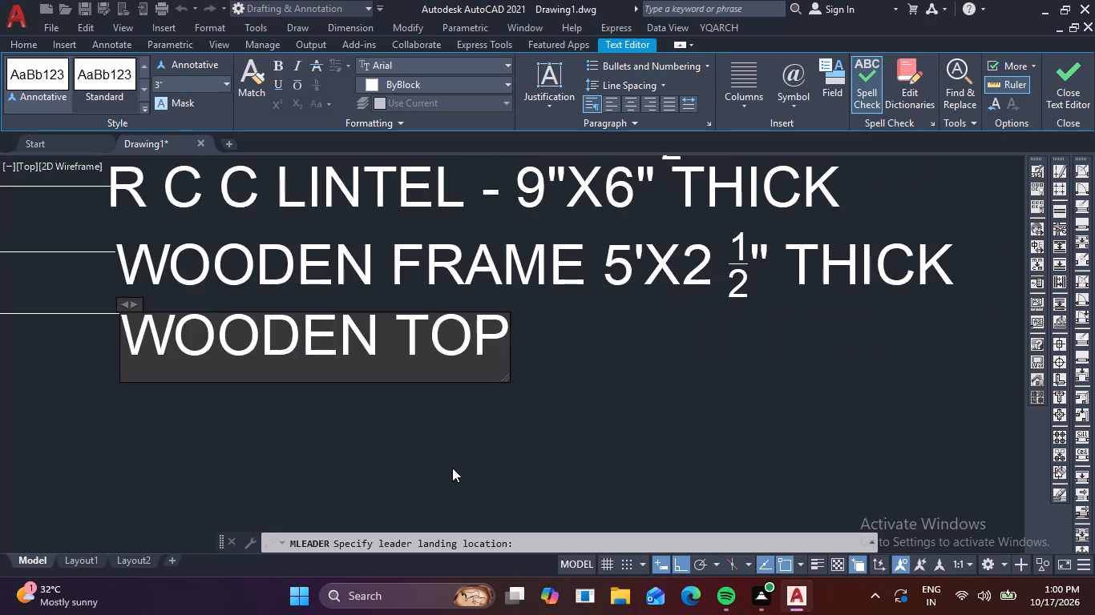
key("space")
type("RAIL")
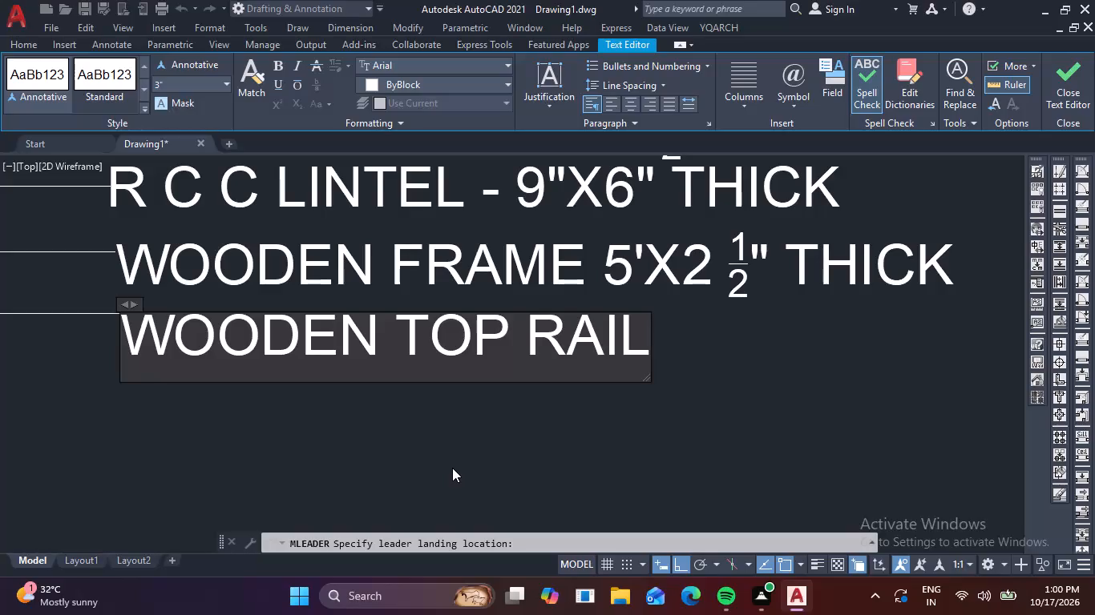
key("space")
type("1")
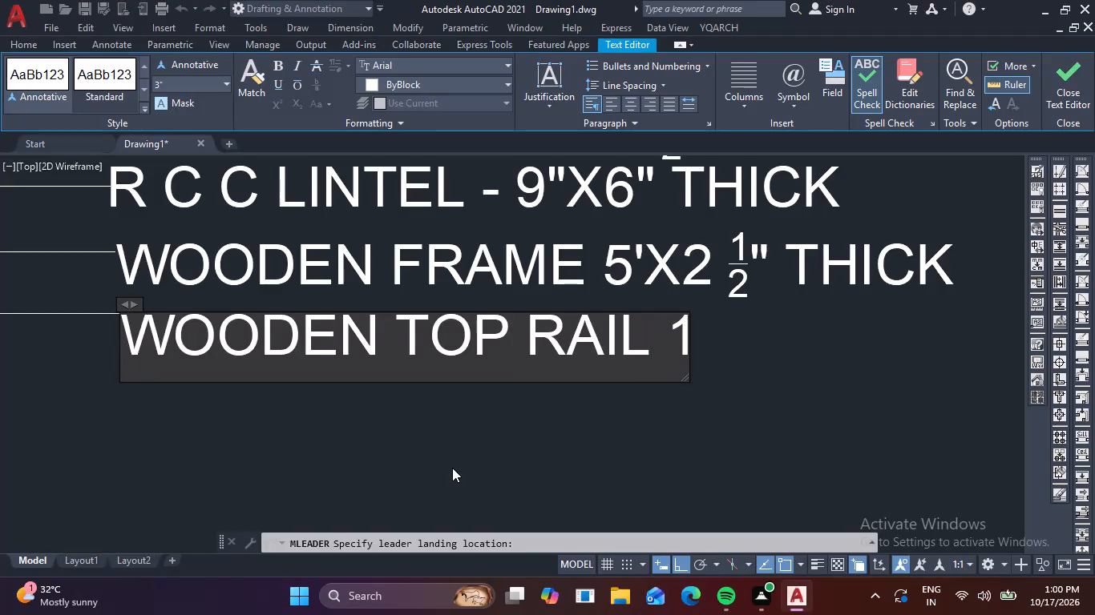
key("space")
type("1/")
key("2")
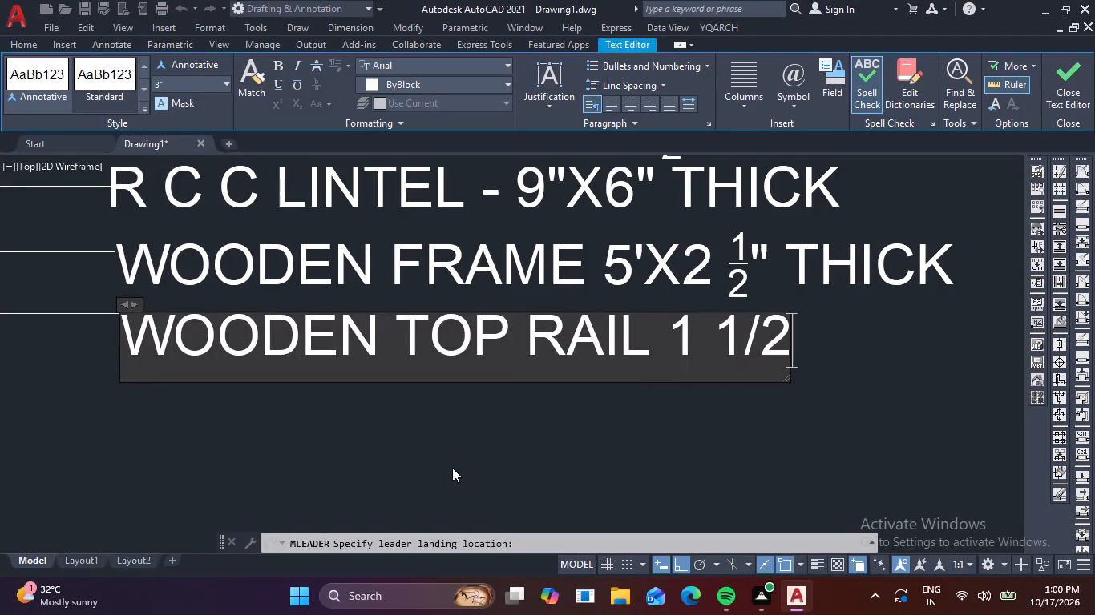
key("space")
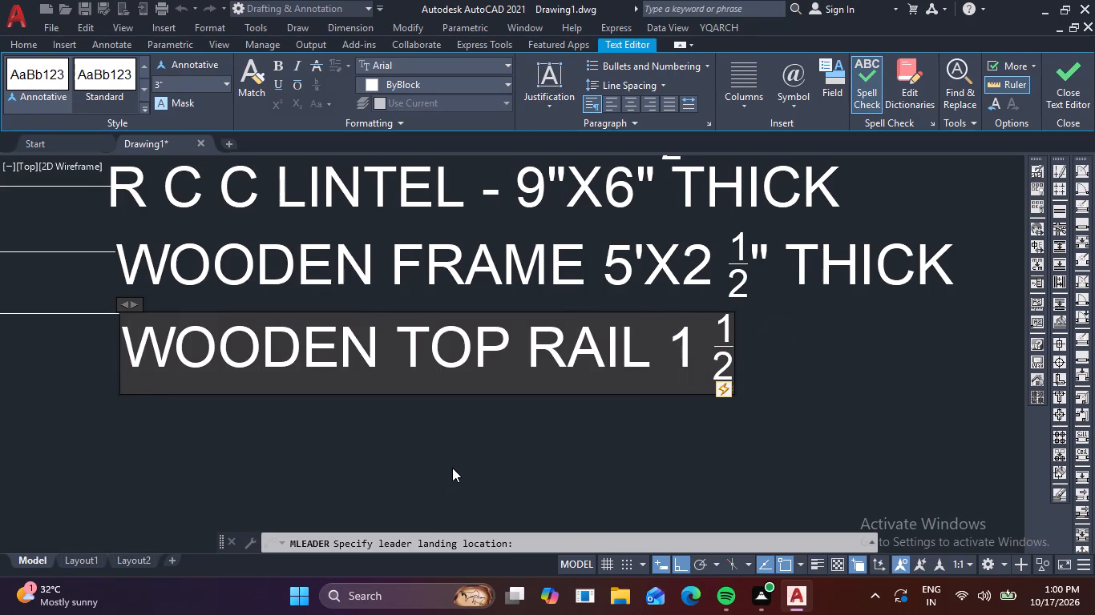
key("shift+quotedbl")
key("Left")
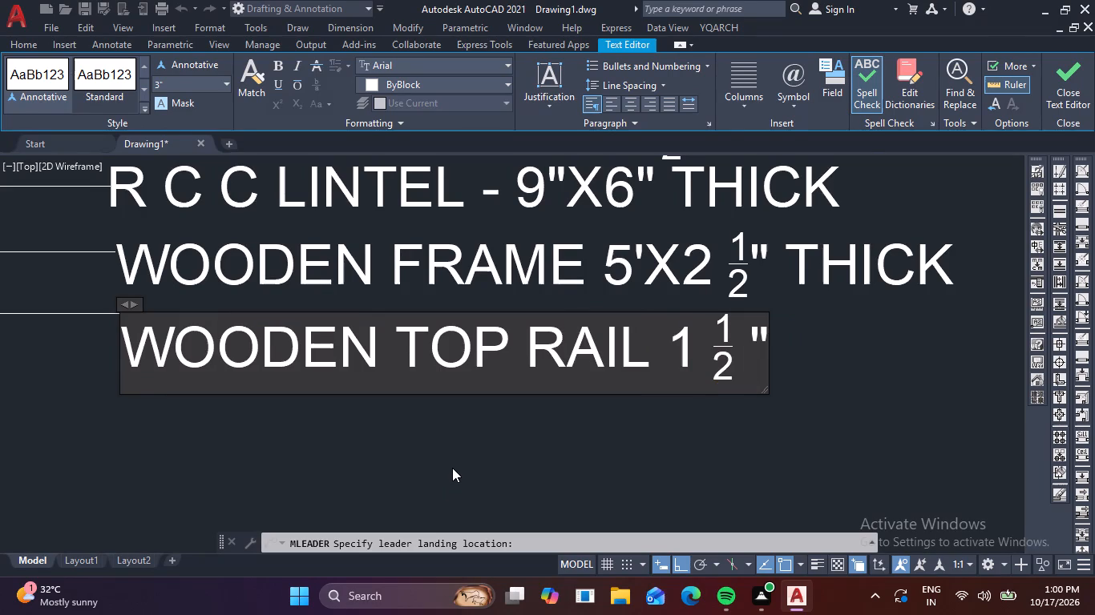
key("BackSpace")
key("Right")
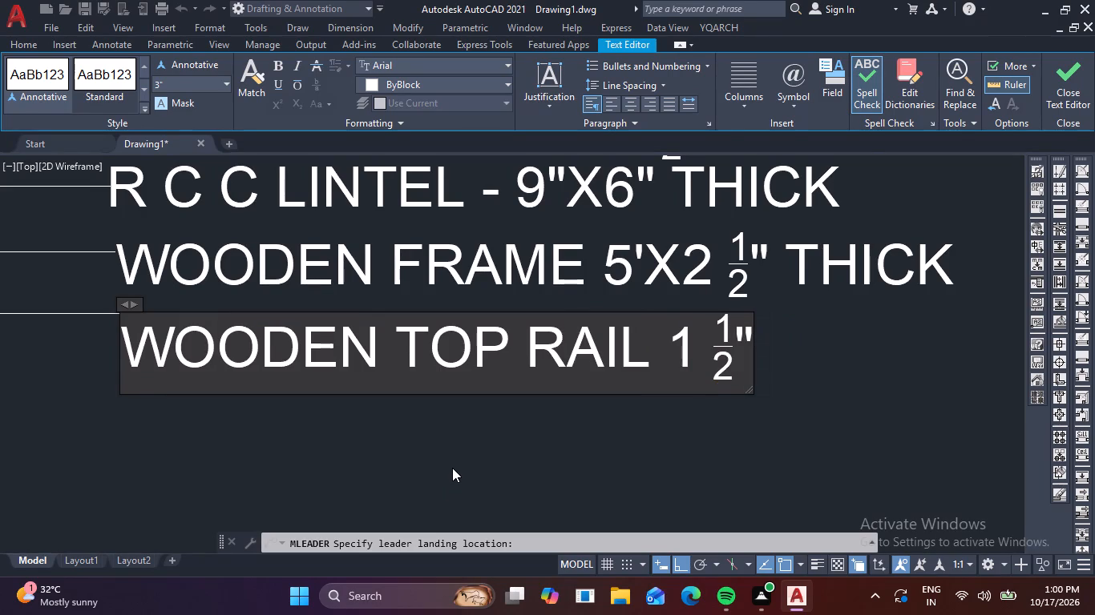
key("x")
key("4")
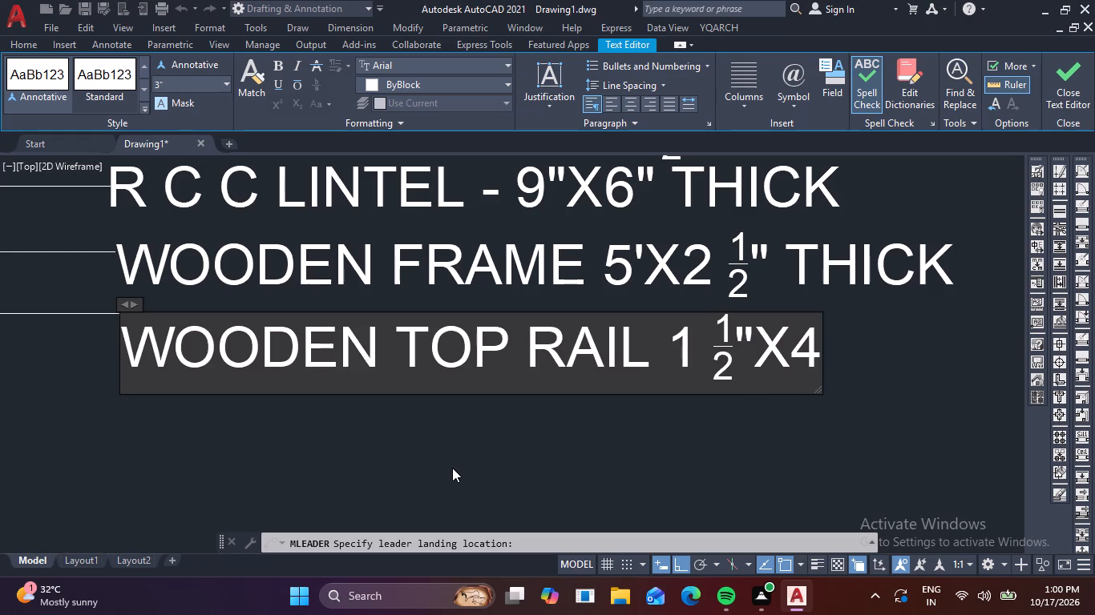
key("shift+quotedbl")
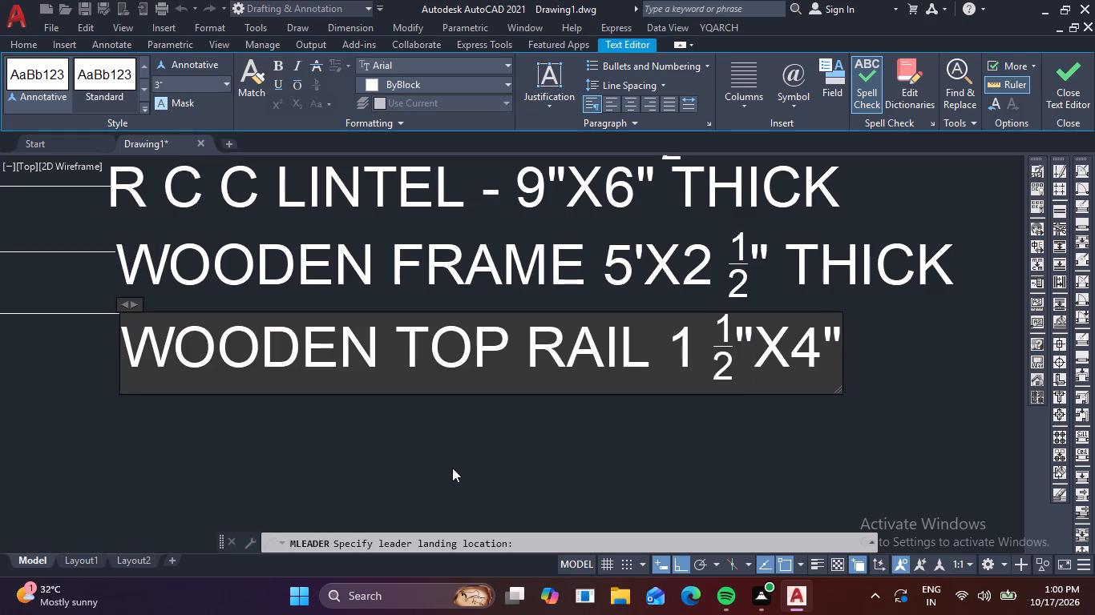
key("space")
type("THIC")
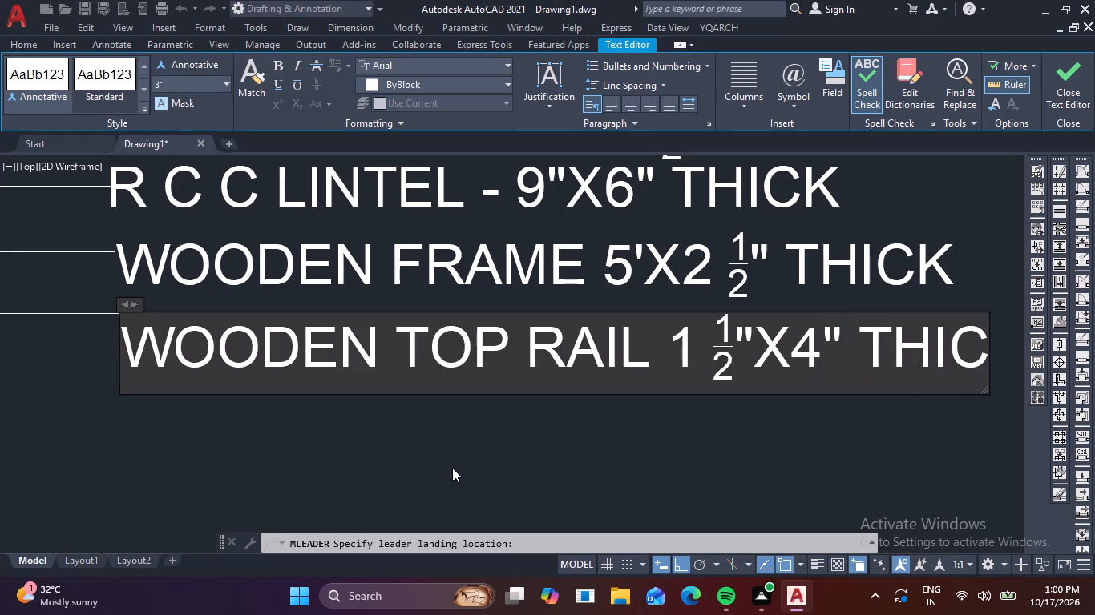
key("k")
left_click(964, 285)
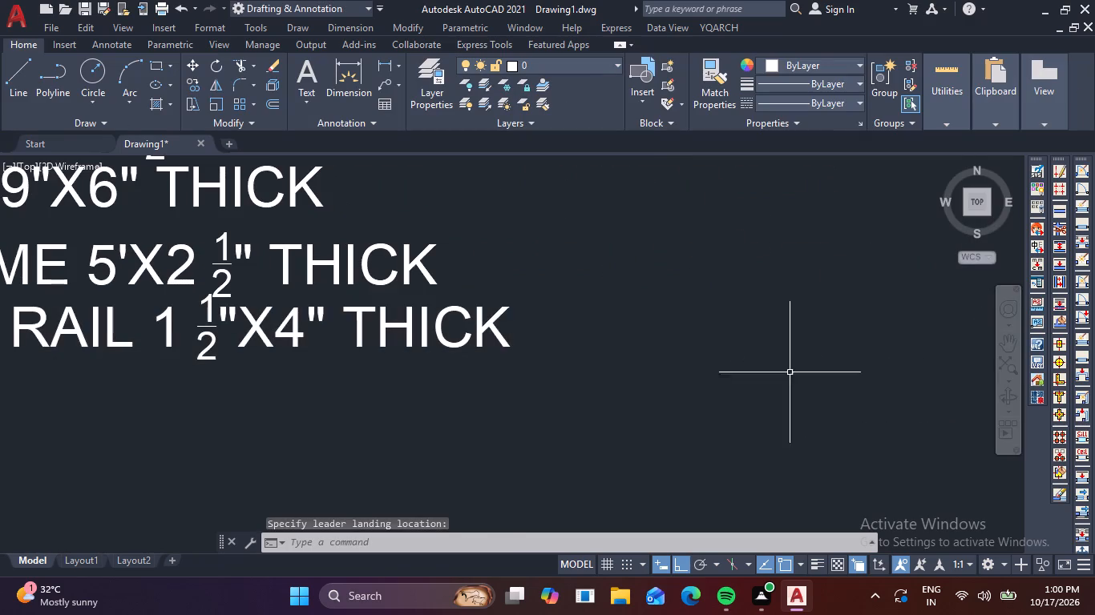
Draw a multileader from the small beading under the top rail, horizontally short of the rail leader, down past its note, to an aligned landing.
scroll(769, 385, "down", 2)
scroll(547, 351, "up", 2)
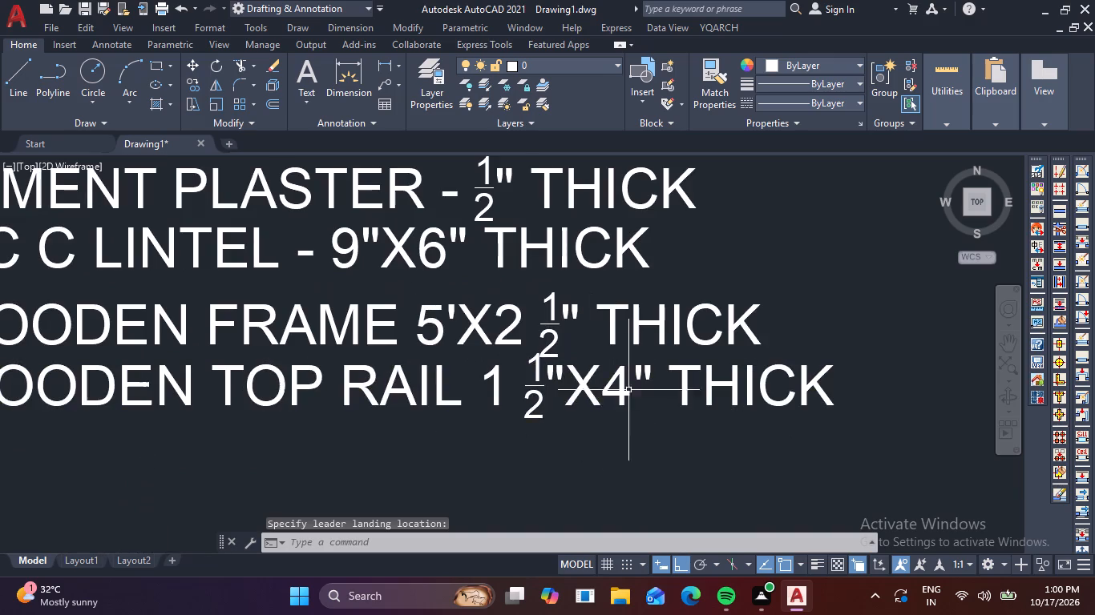
scroll(553, 422, "down", 1)
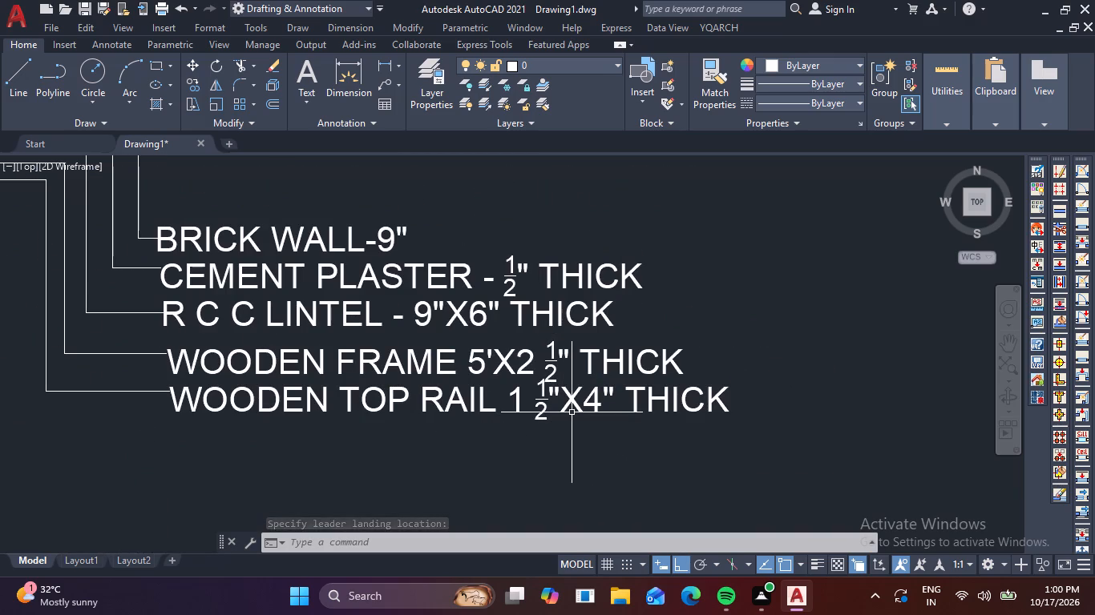
scroll(546, 416, "down", 2)
middle_click_drag(551, 435, 561, 438)
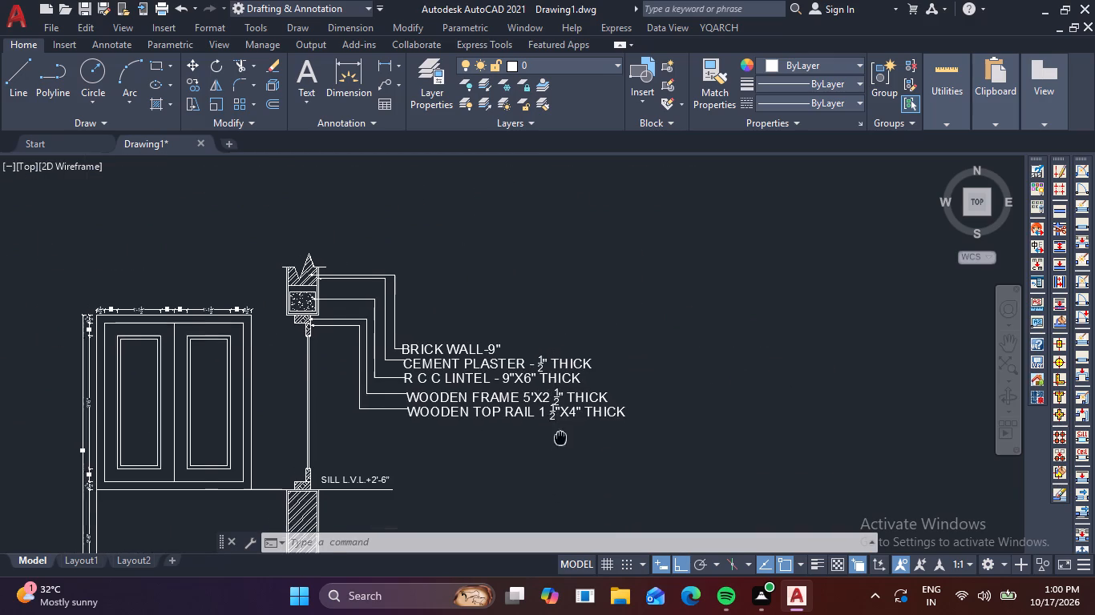
middle_click_drag(561, 438, 579, 443)
key("space")
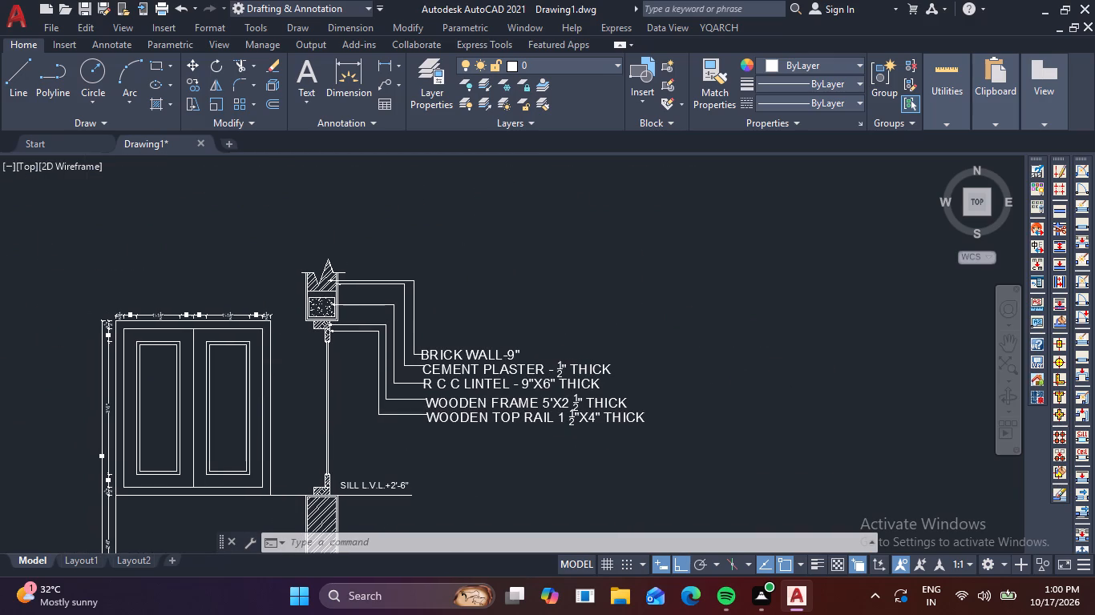
scroll(323, 339, "up", 1)
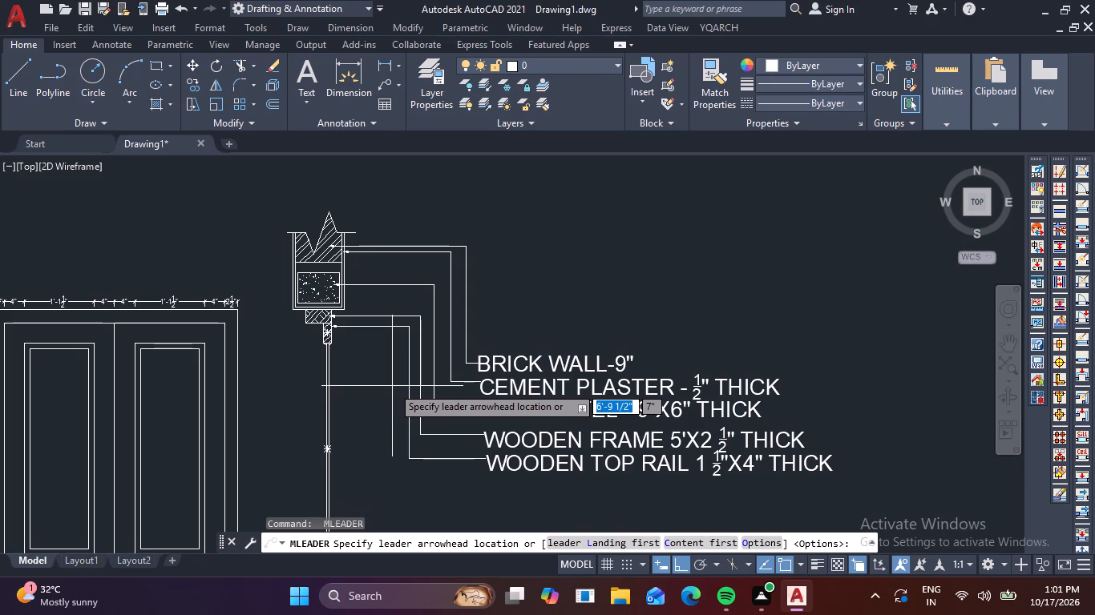
scroll(337, 340, "up", 5)
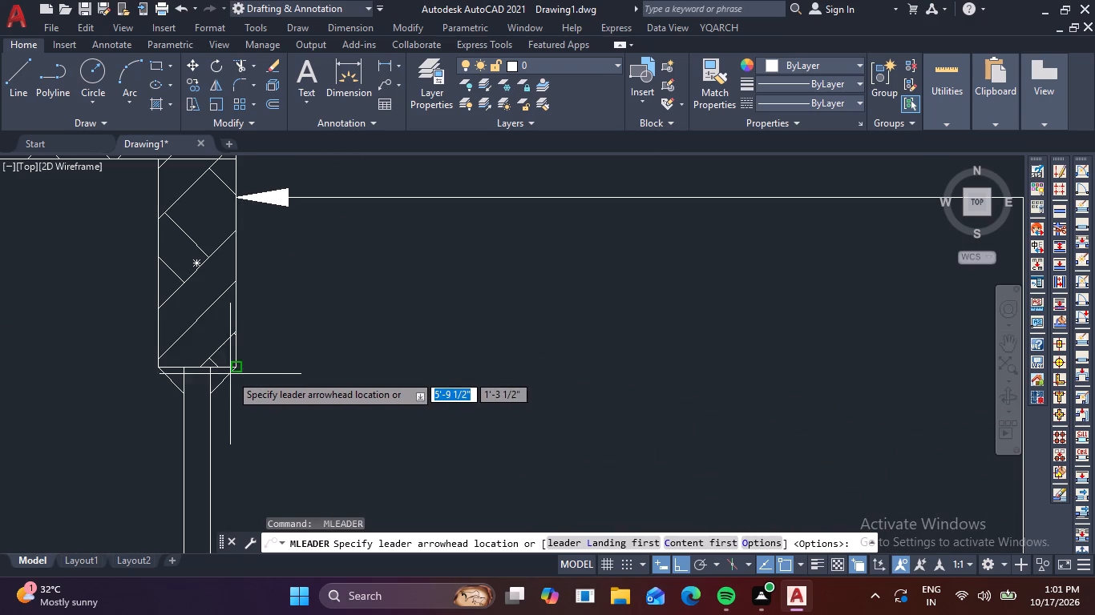
left_click(220, 376)
scroll(482, 357, "down", 2)
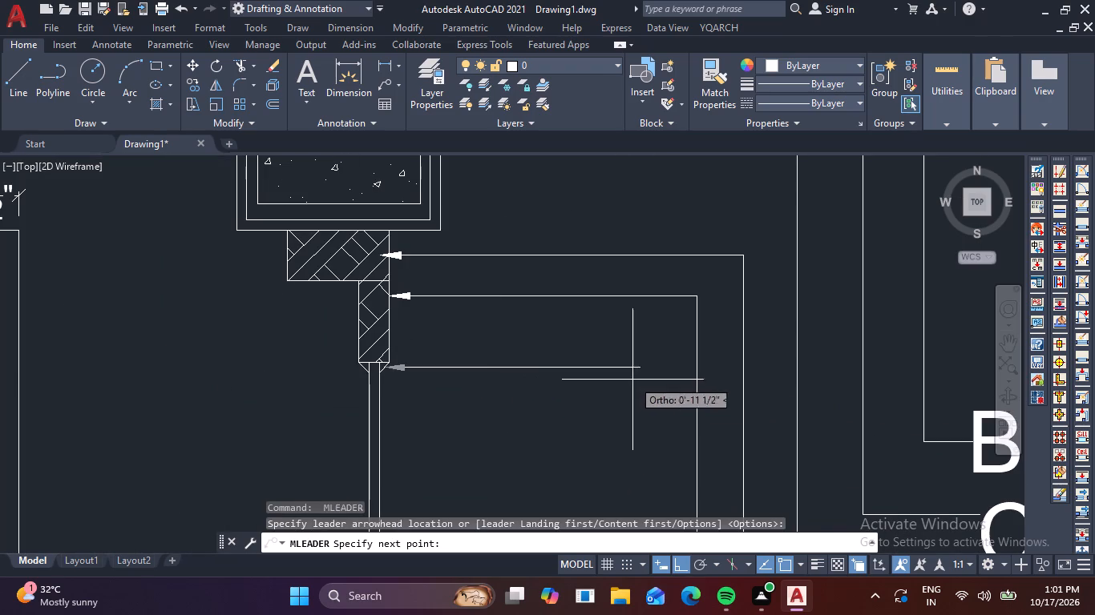
left_click(655, 369)
scroll(657, 395, "down", 1)
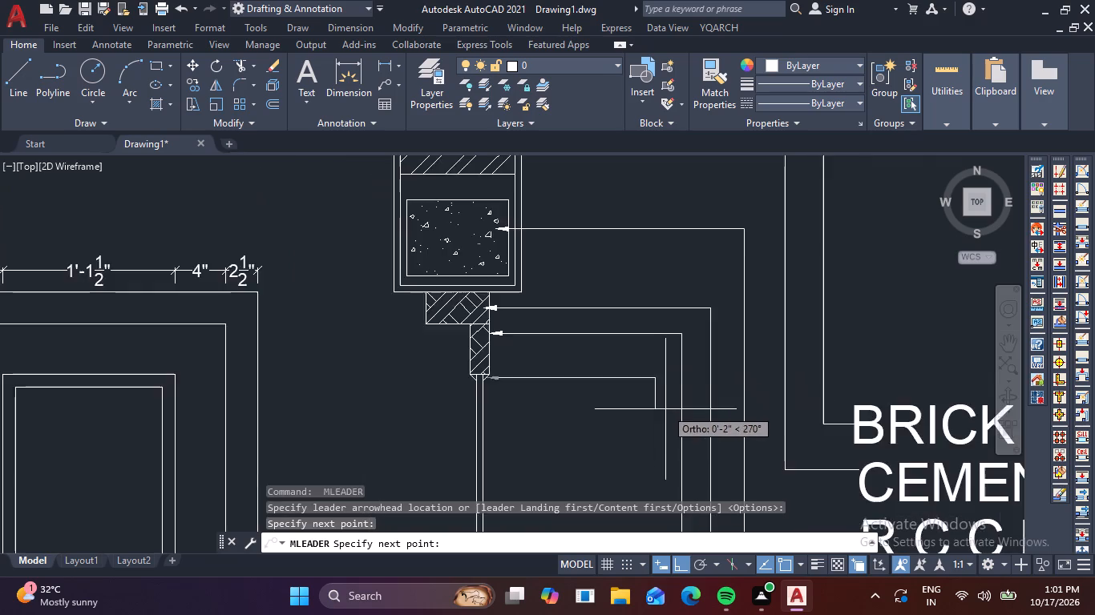
middle_click_drag(665, 410, 589, 239)
scroll(581, 226, "down", 3)
middle_click_drag(565, 298, 560, 247)
scroll(584, 258, "up", 4)
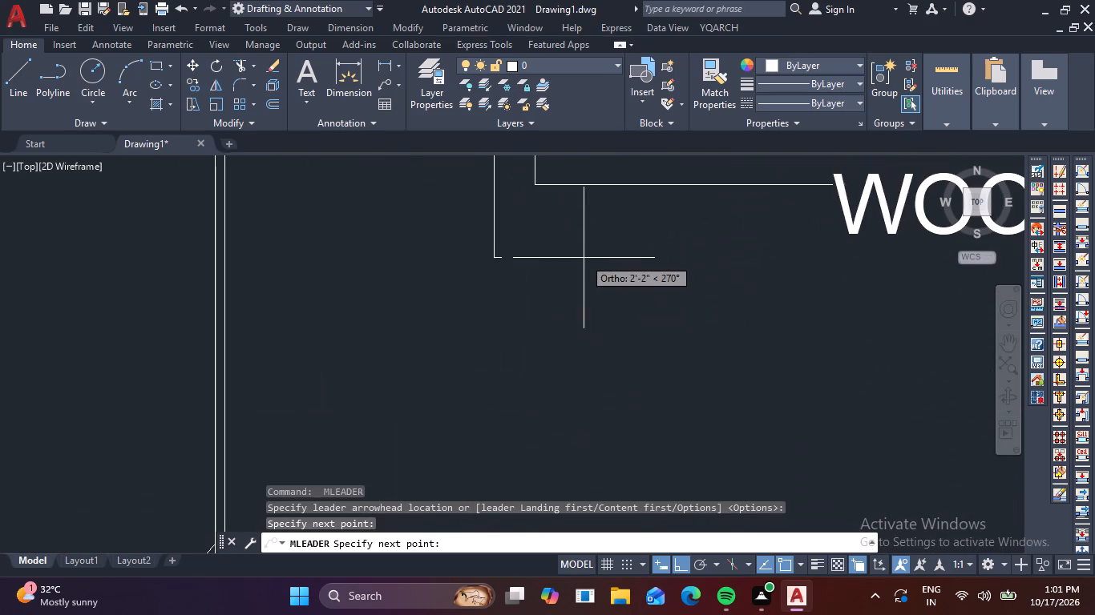
left_click(507, 341)
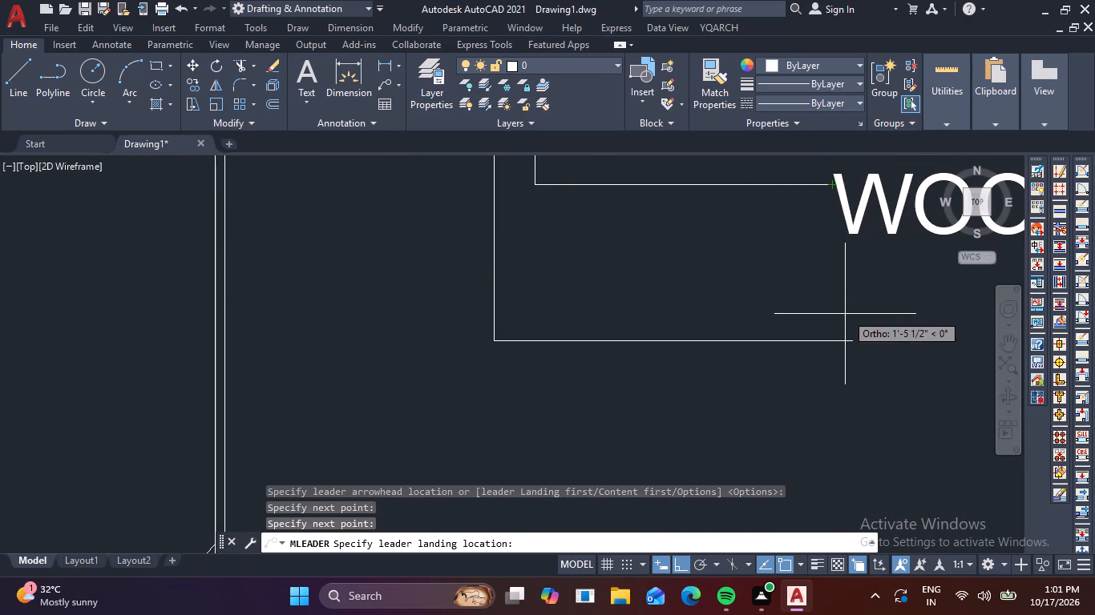
left_click(833, 339)
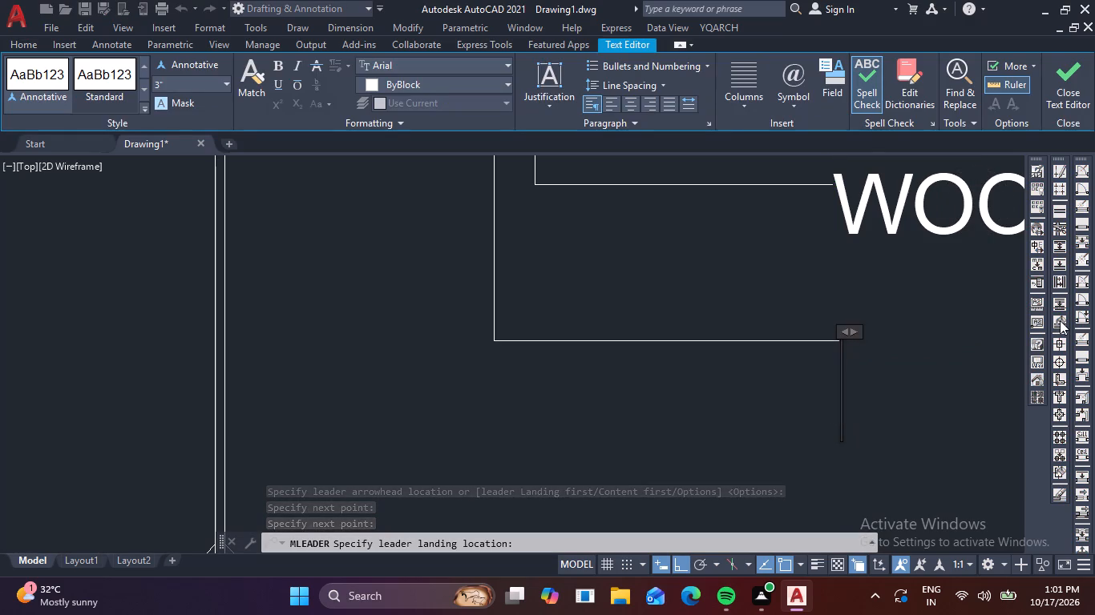
Enter WOODEN BEADING 1/2" THICK as the beading multileader's note, with the 1/2 as a stacked fraction, and finish the note.
key("ctrl+c")
key("ctrl+v")
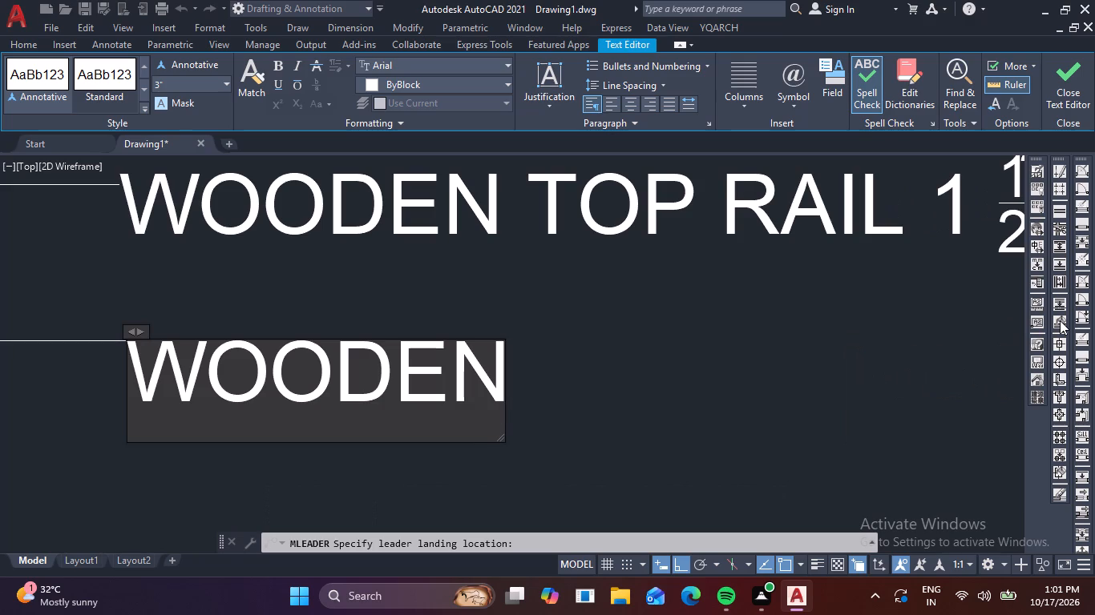
key("space")
type("BE")
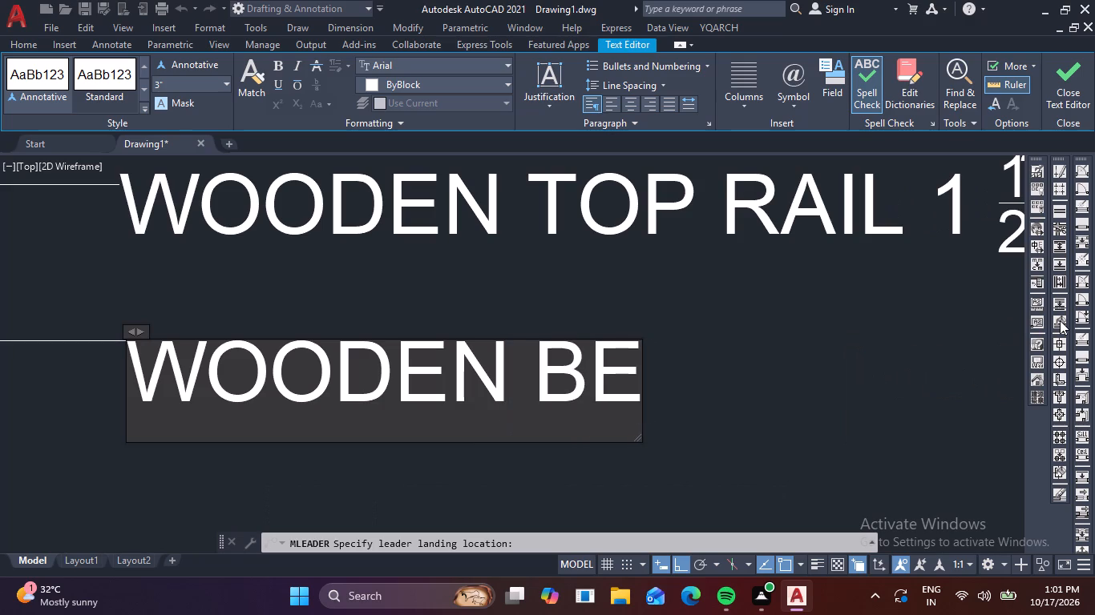
type("ADING")
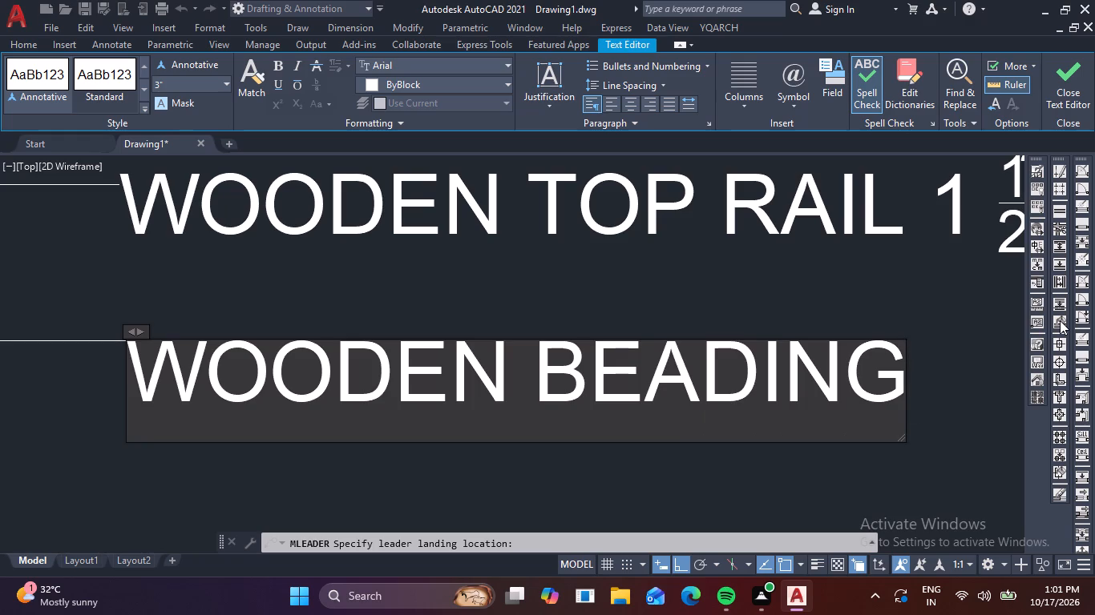
key("space")
type("1")
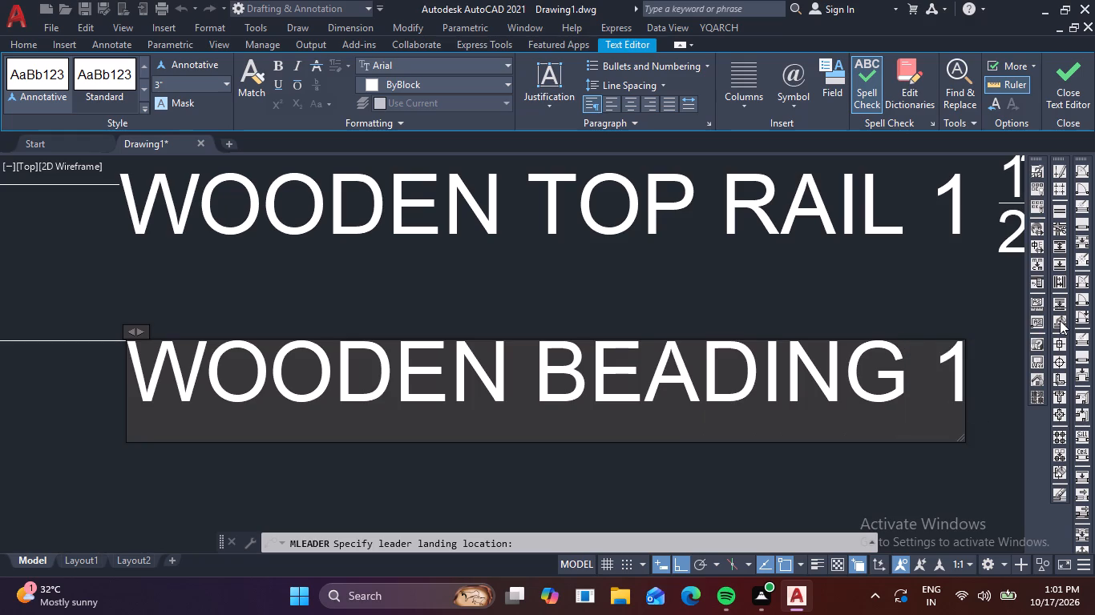
type("/2")
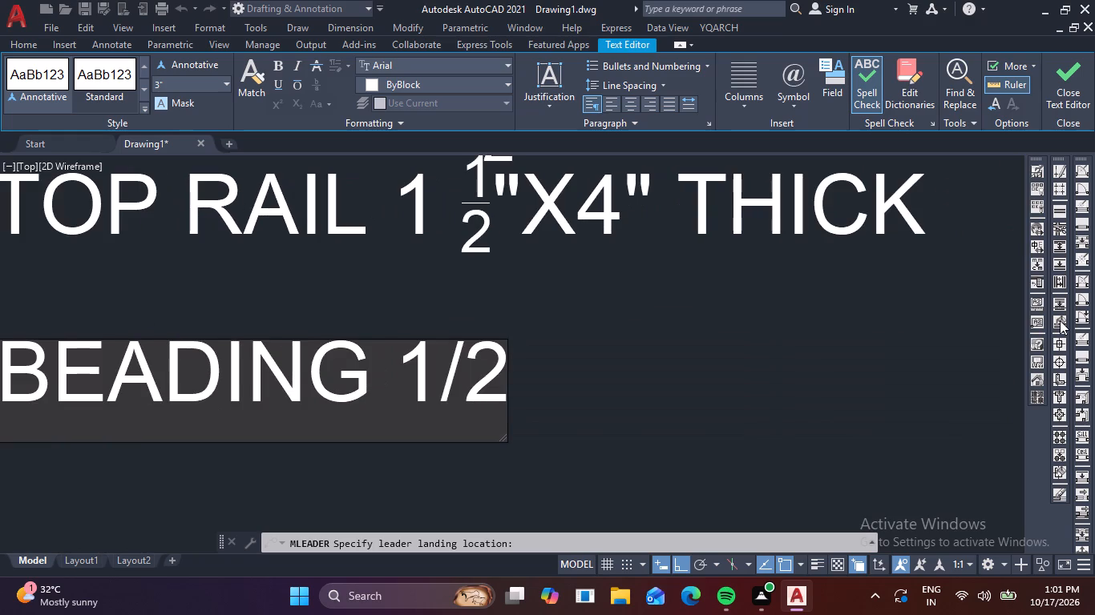
key("space")
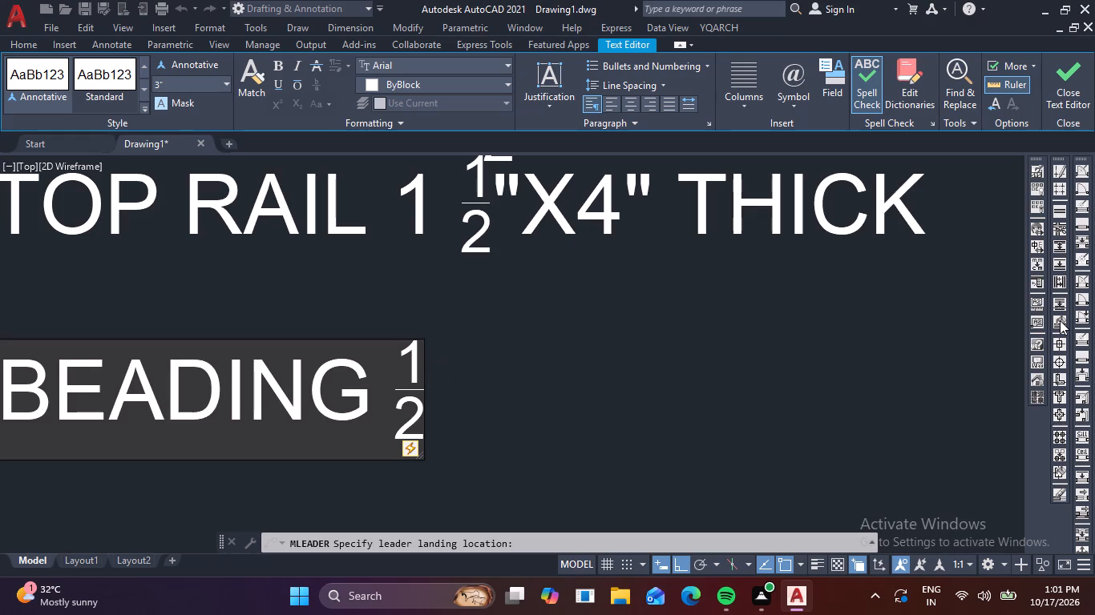
key("shift+quotedbl")
key("Left")
key("BackSpace")
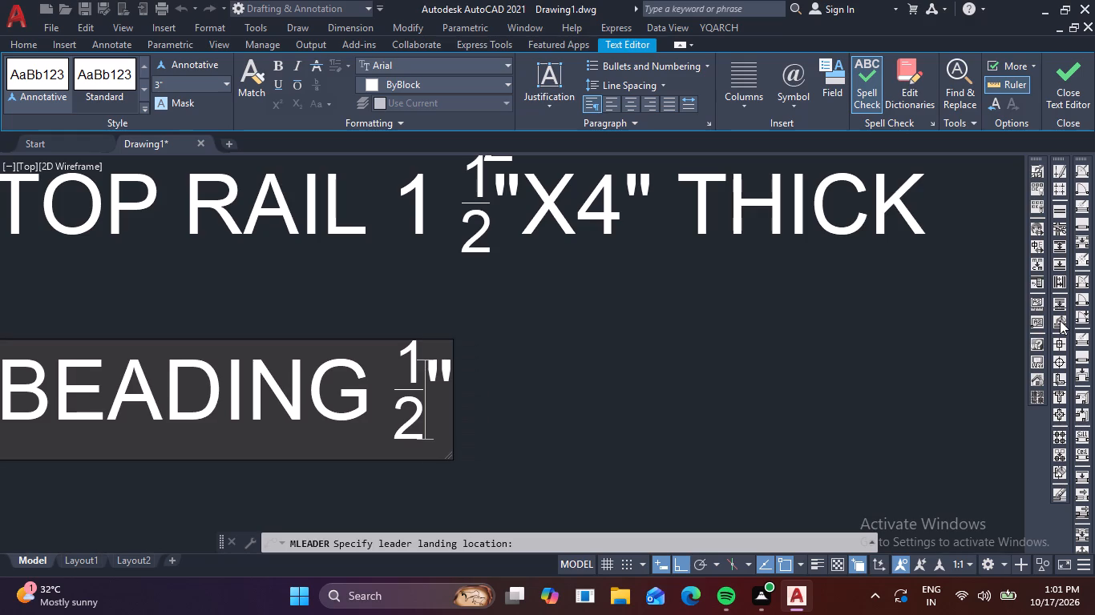
key("Right")
key("space")
type("THICK")
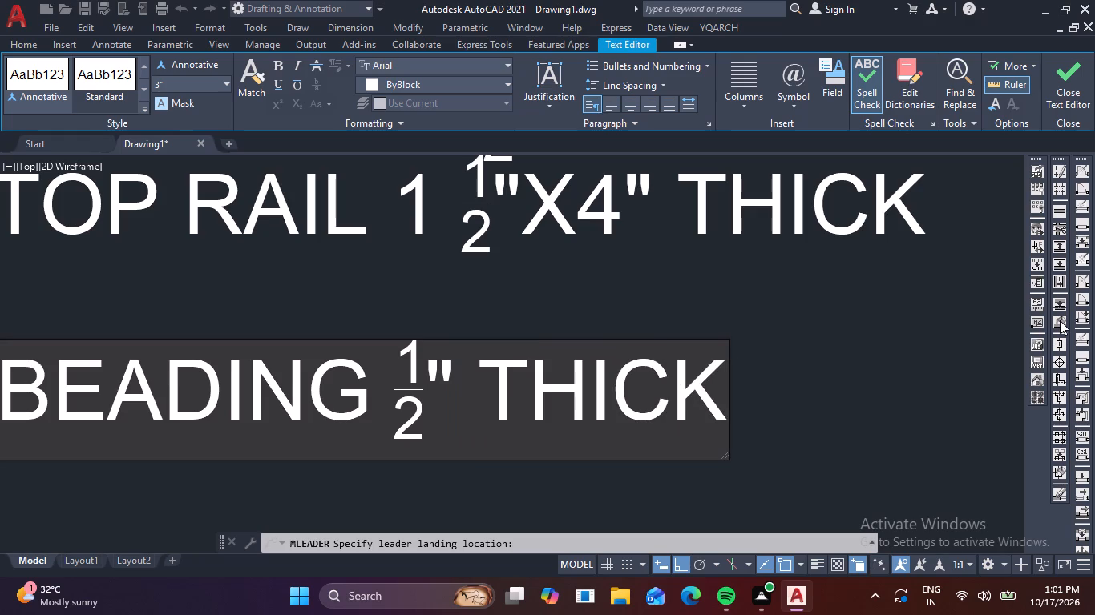
left_click(824, 241)
Select the wooden beading multileader and nudge it slightly toward the section.
scroll(636, 360, "down", 3)
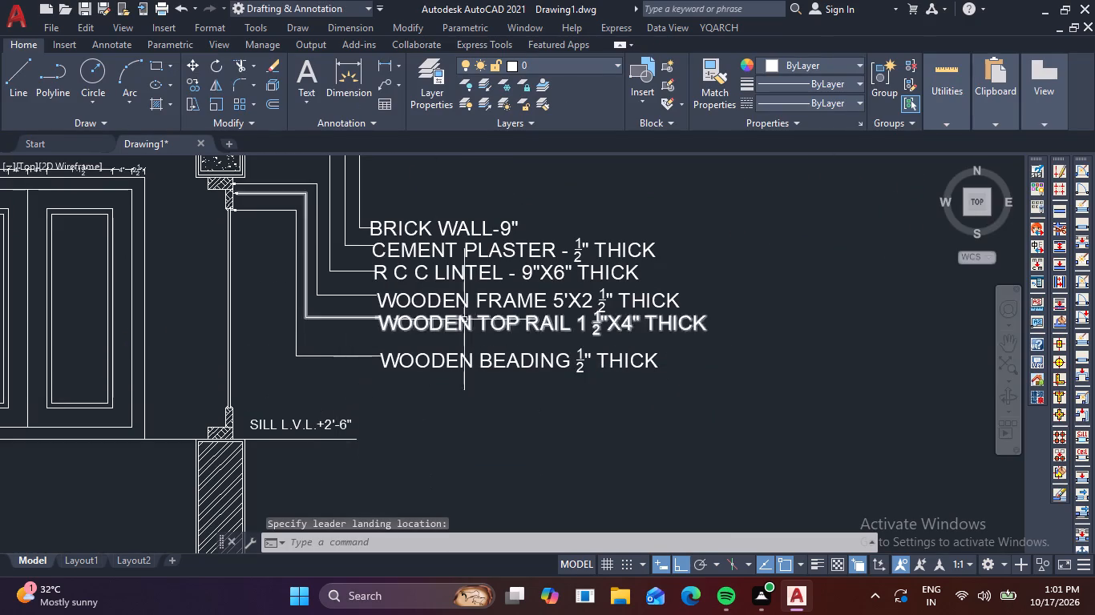
scroll(390, 382, "up", 1)
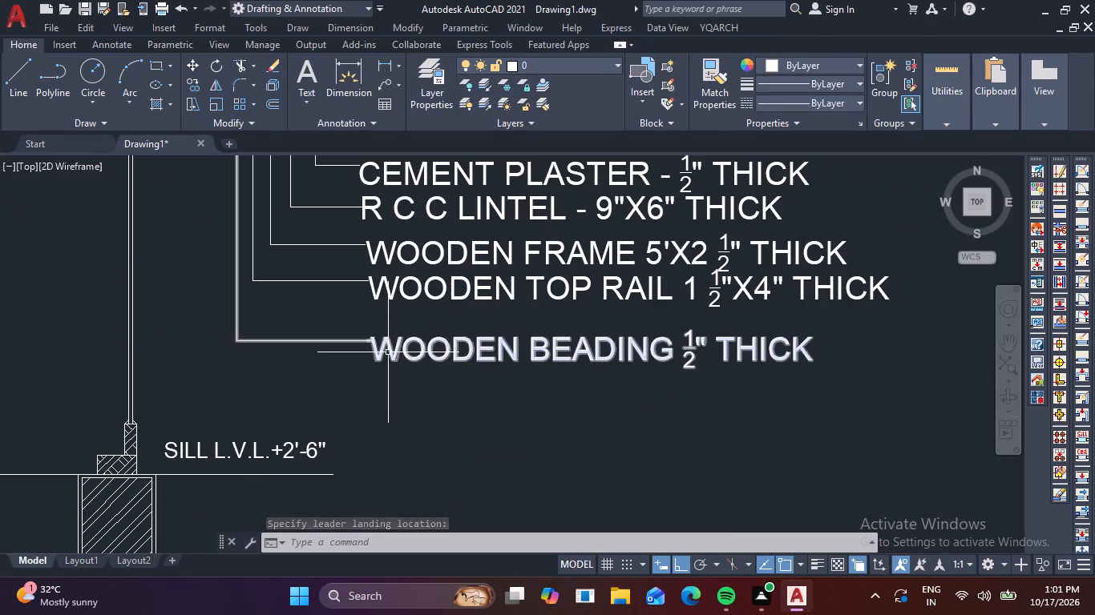
left_click(388, 351)
left_click(388, 350)
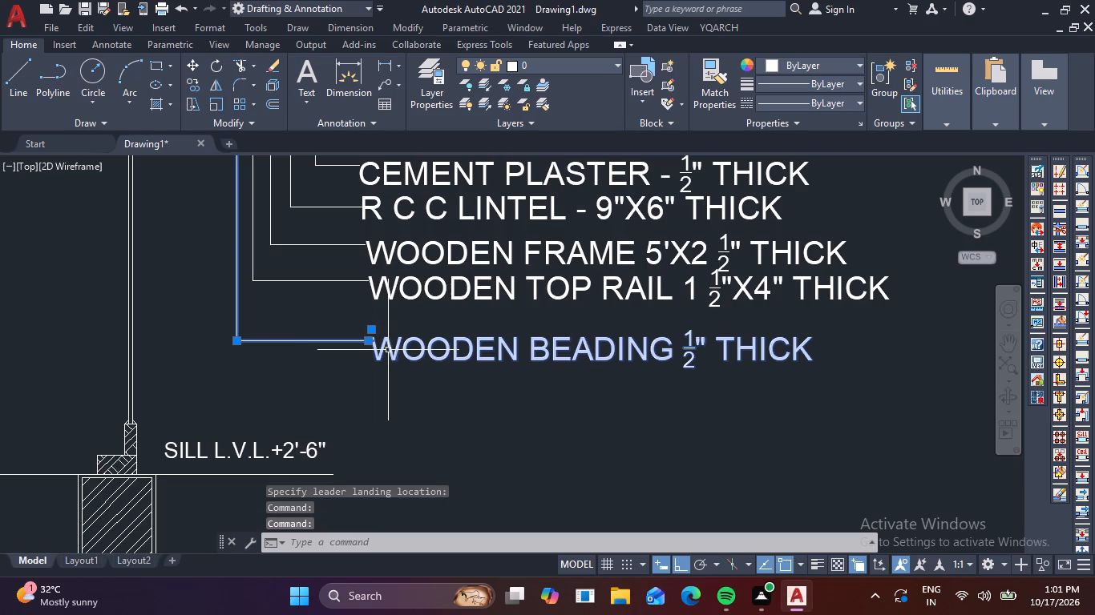
scroll(389, 352, "down", 1)
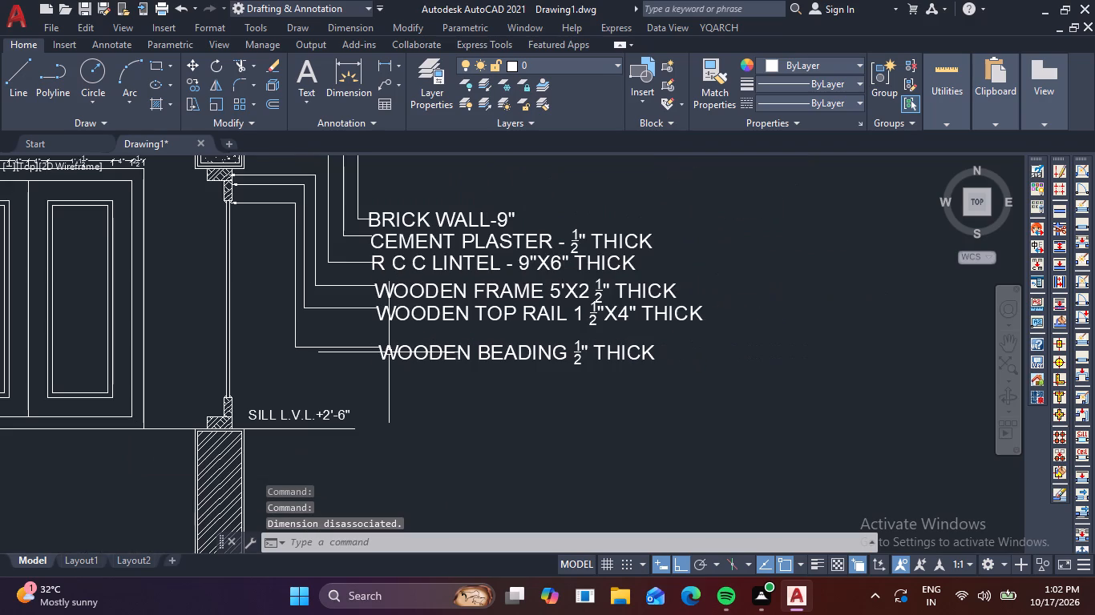
left_click_drag(398, 352, 398, 344)
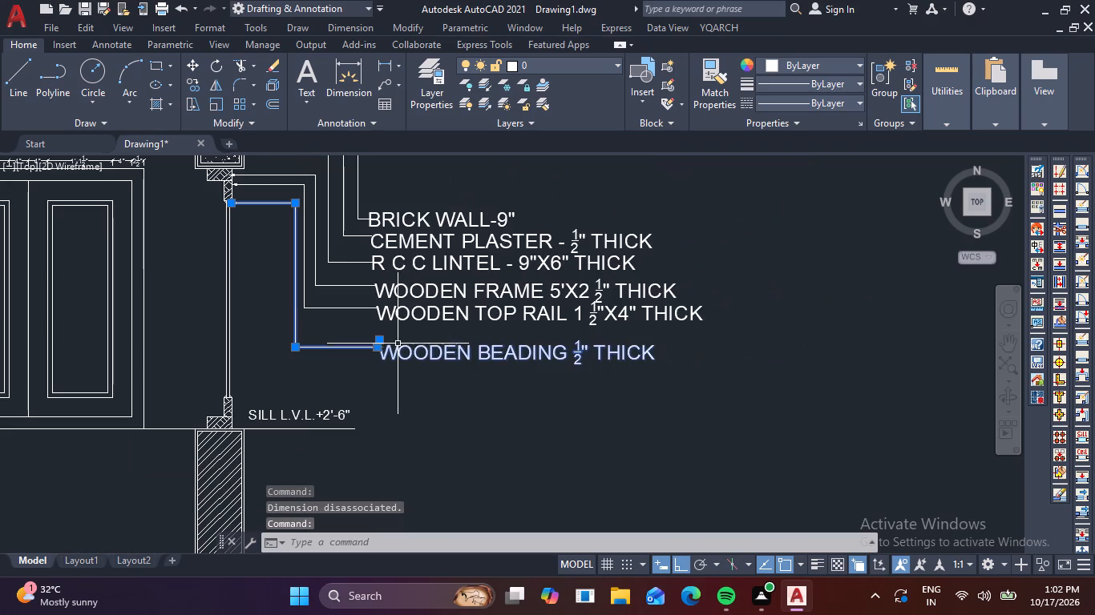
left_click_drag(398, 344, 398, 334)
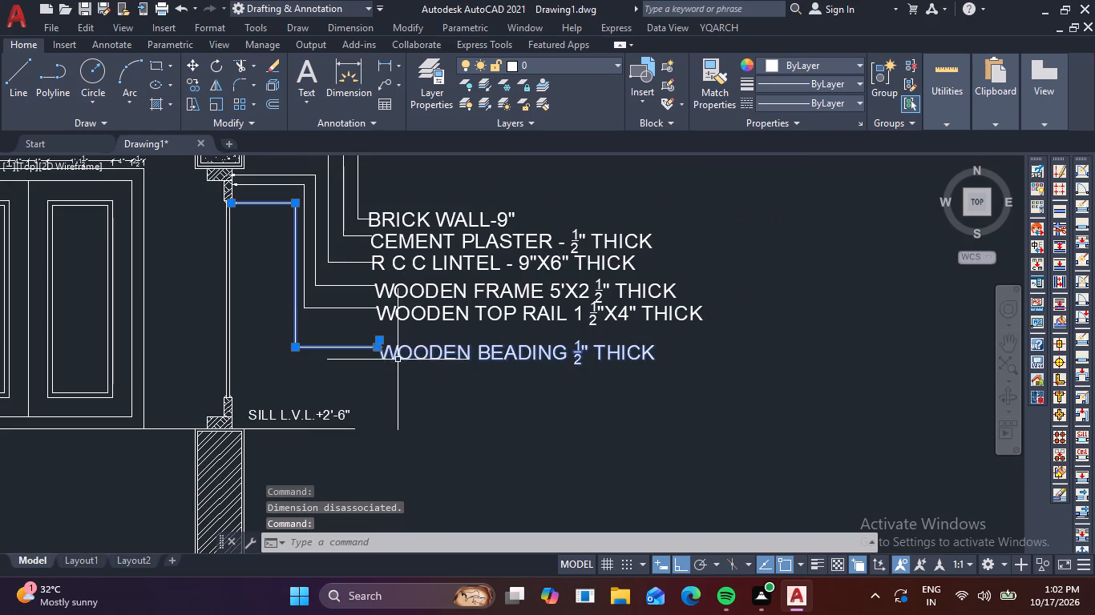
left_click(398, 354)
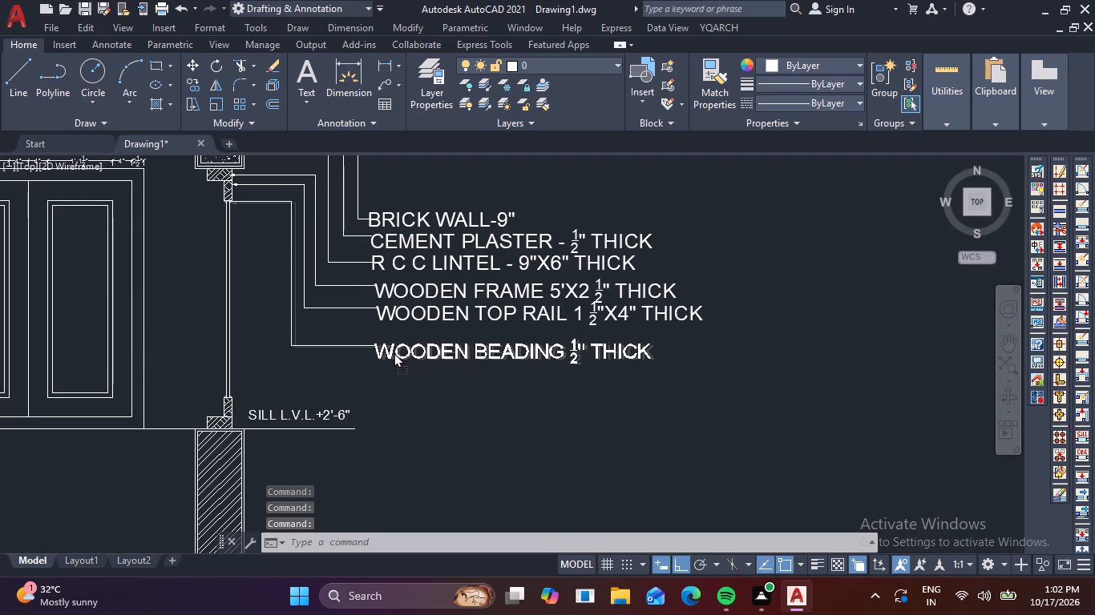
Raise the wooden beading note and its leader's lower bend about 3 1/2", closing the gap under the top rail note with a level landing.
scroll(375, 352, "up", 2)
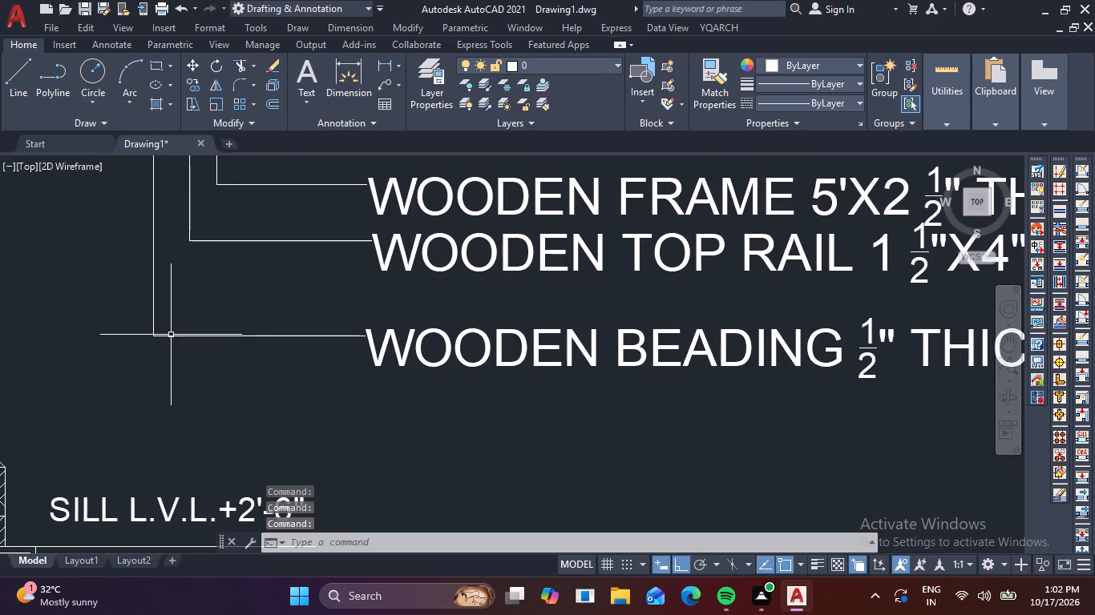
left_click(172, 335)
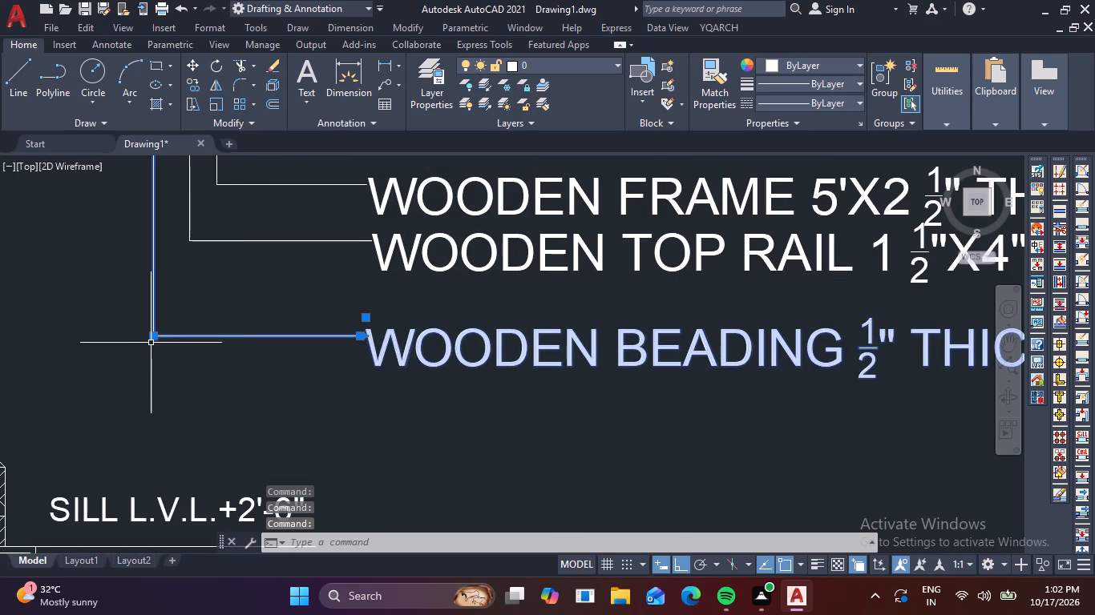
left_click(154, 336)
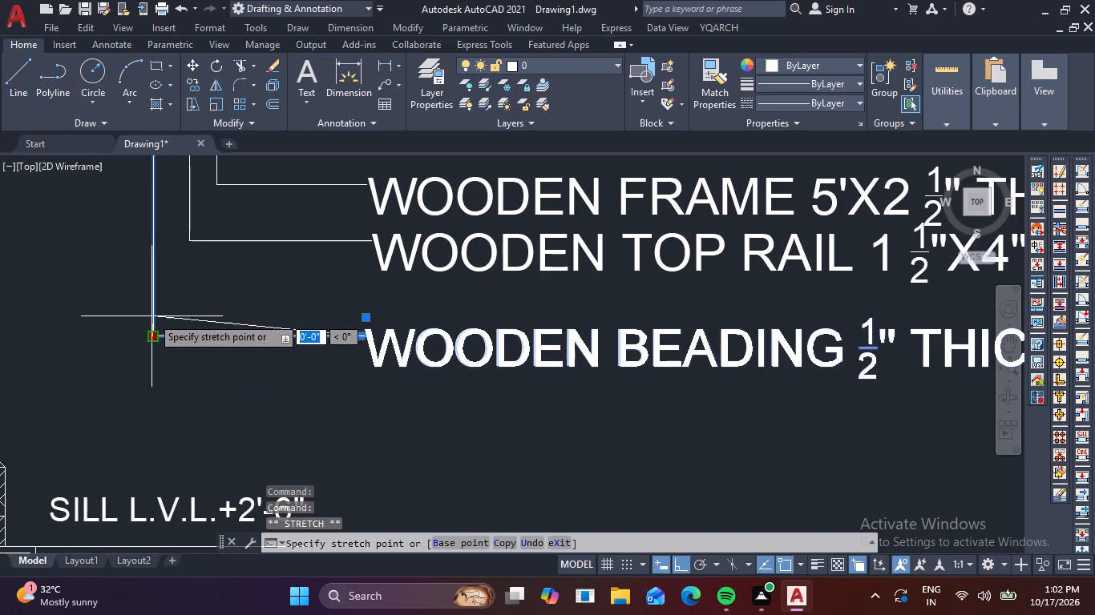
left_click(152, 316)
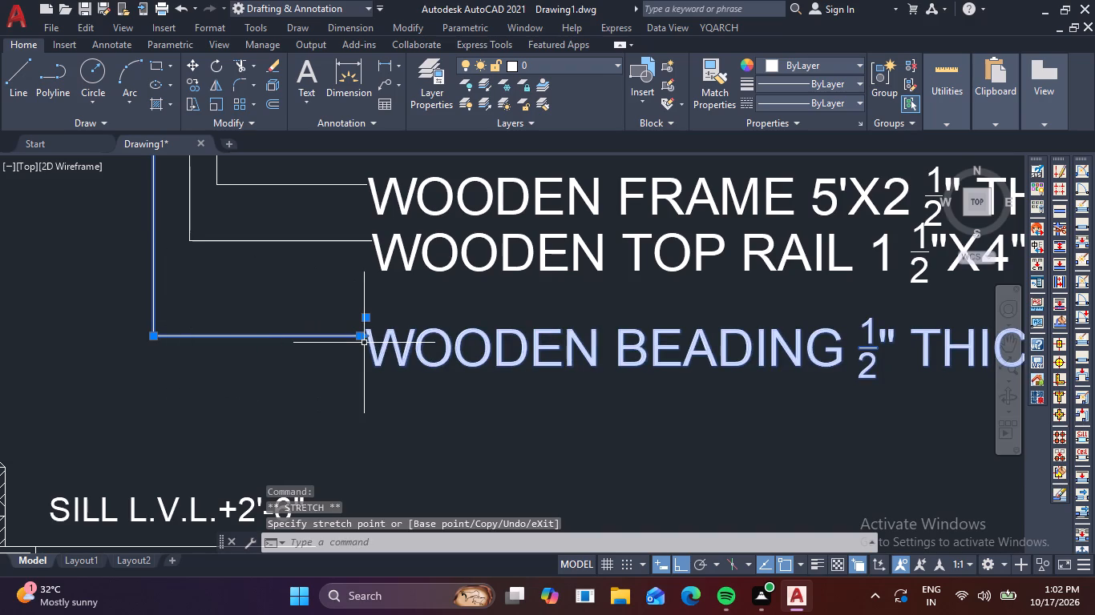
left_click(358, 335)
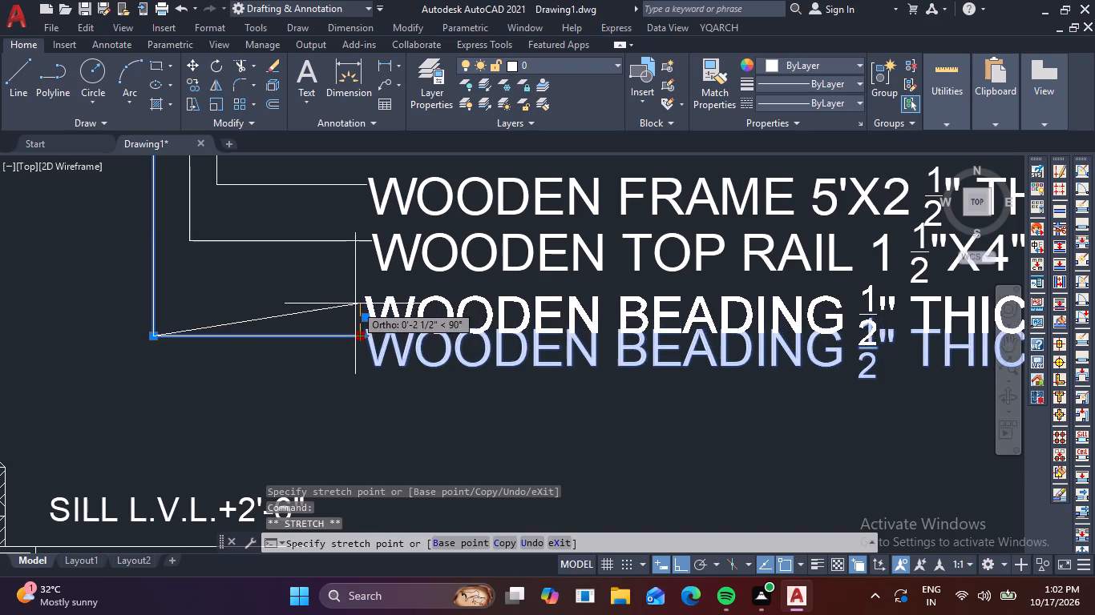
left_click(356, 296)
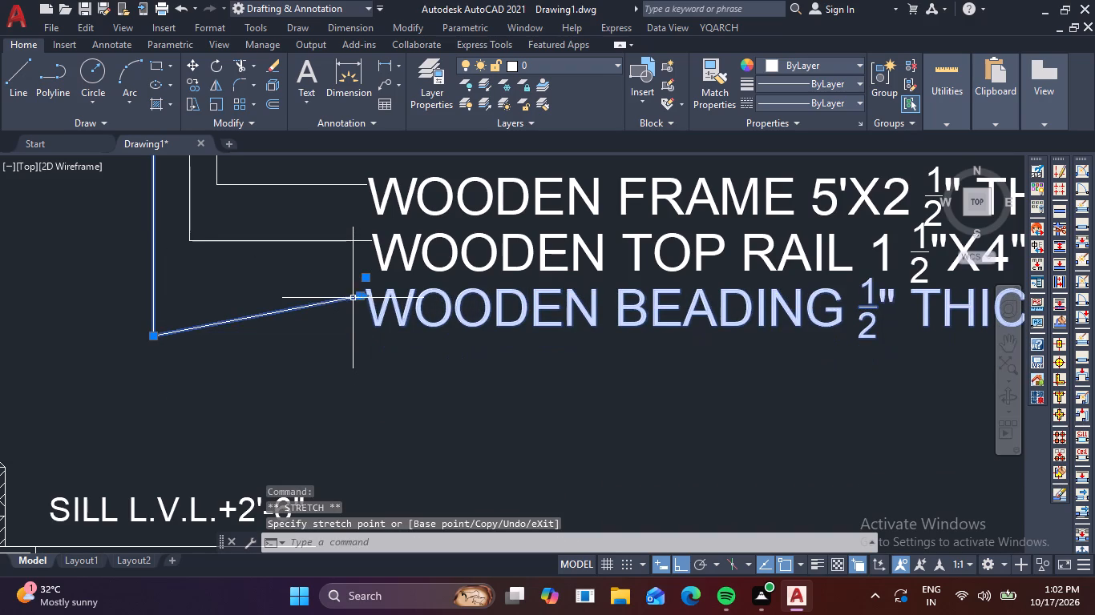
left_click(152, 338)
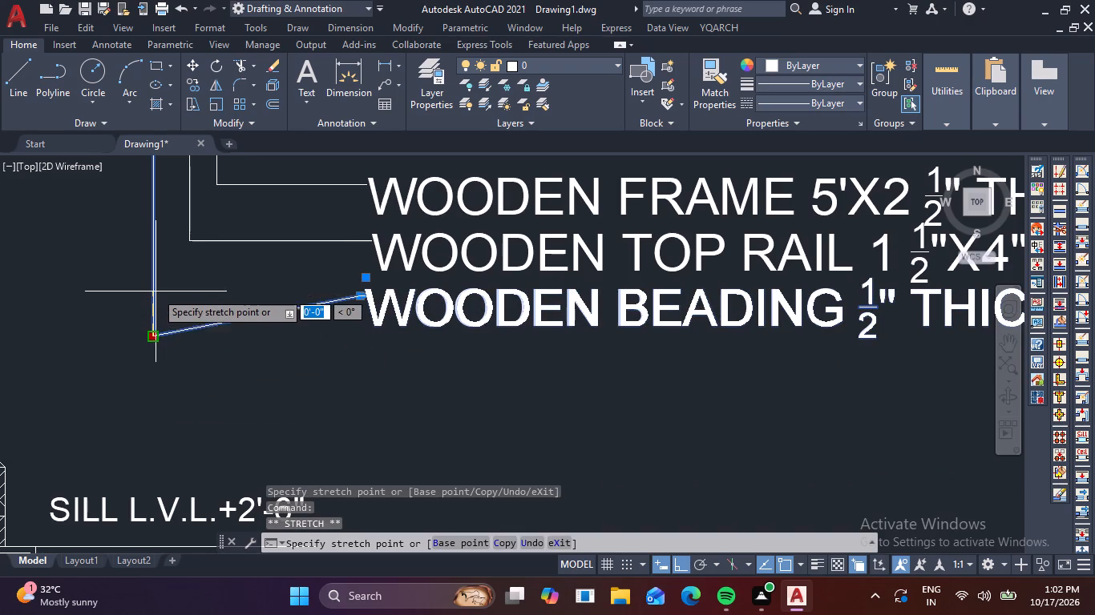
scroll(158, 297, "up", 3)
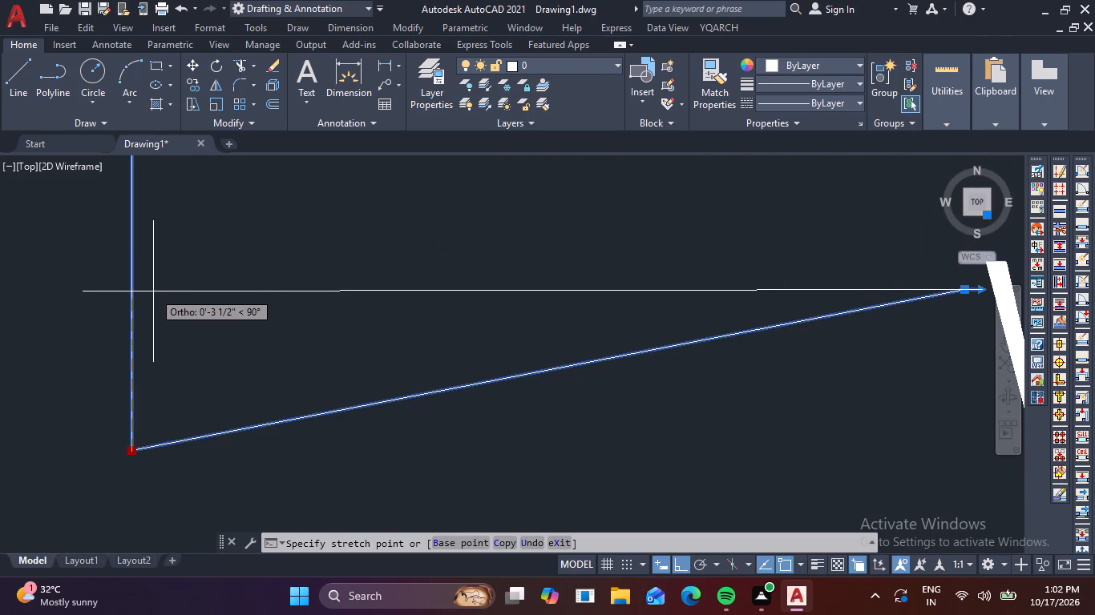
left_click(153, 291)
scroll(153, 292, "down", 4)
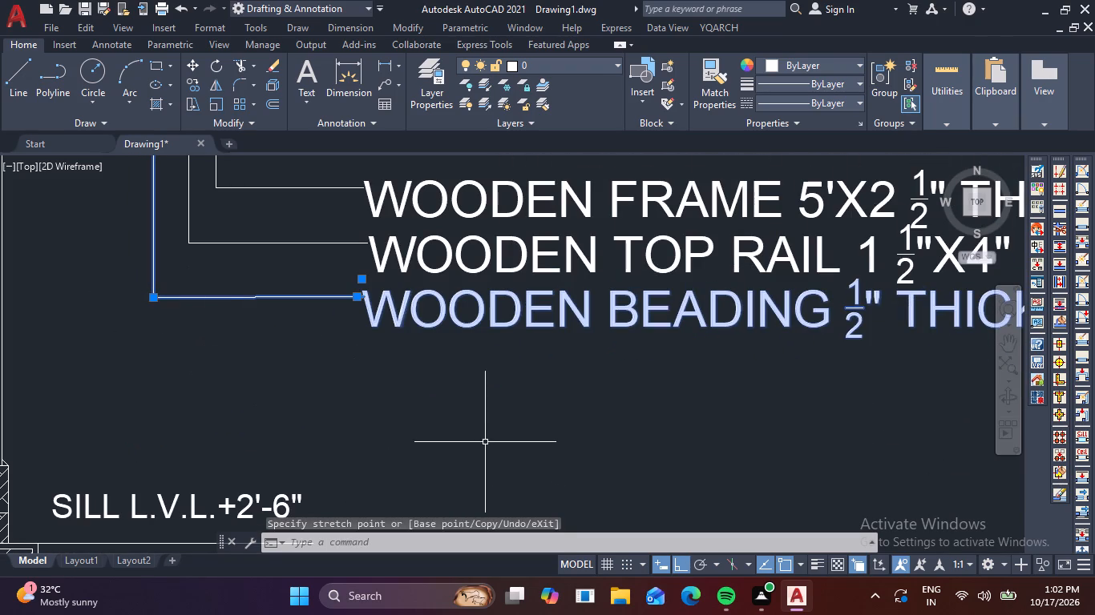
key("Escape")
Draw a multileader from the glass below the beading, about 10 1/2" across and 2'-5 1/2" down, to a landing aligned beneath the beading note.
scroll(481, 431, "down", 2)
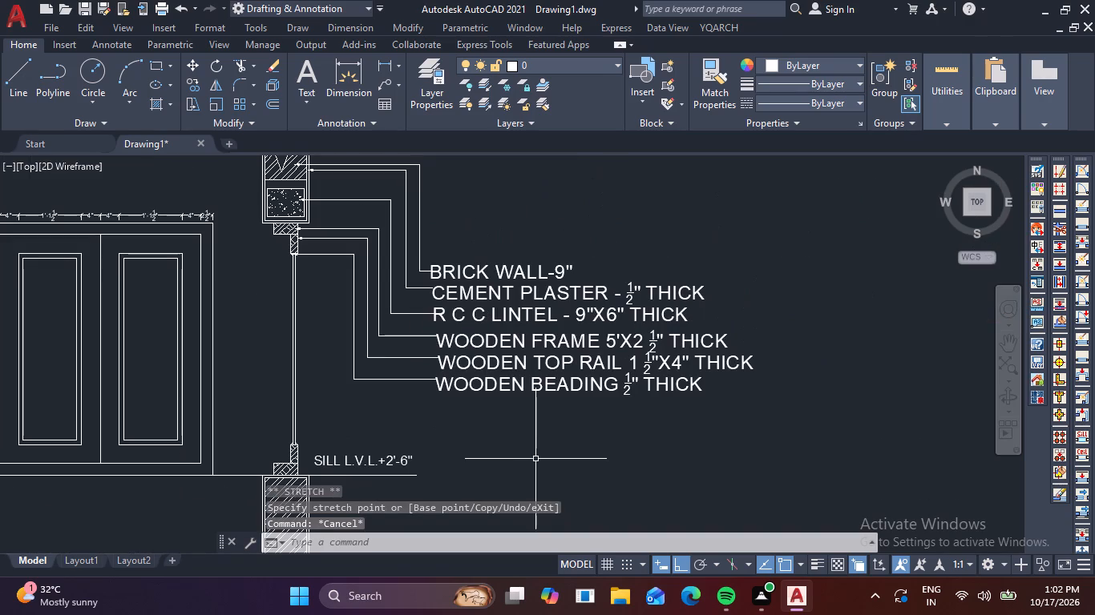
key("space")
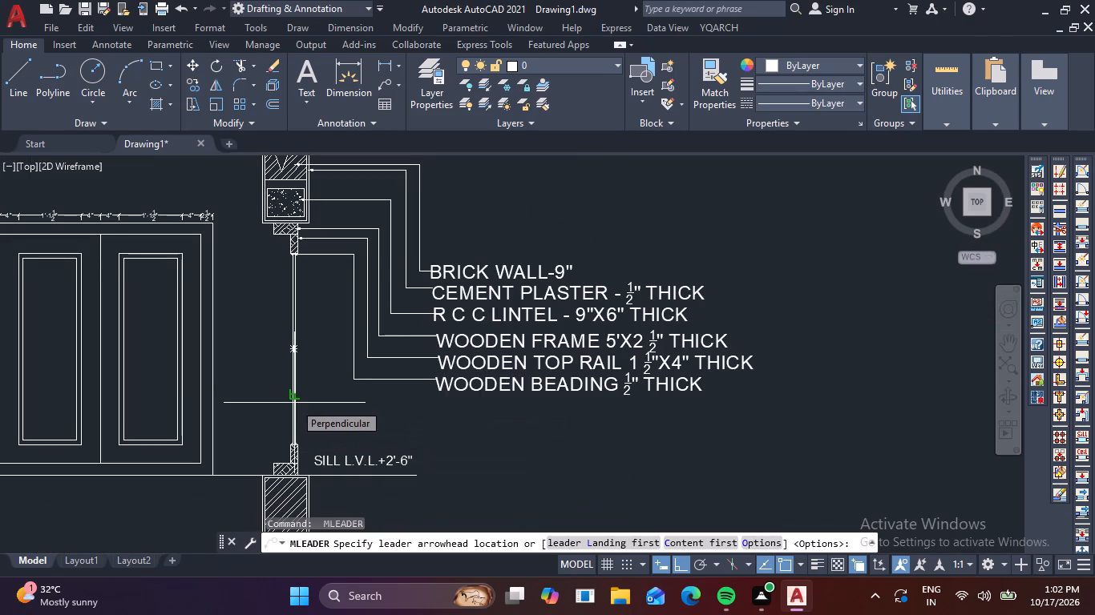
scroll(295, 272, "up", 2)
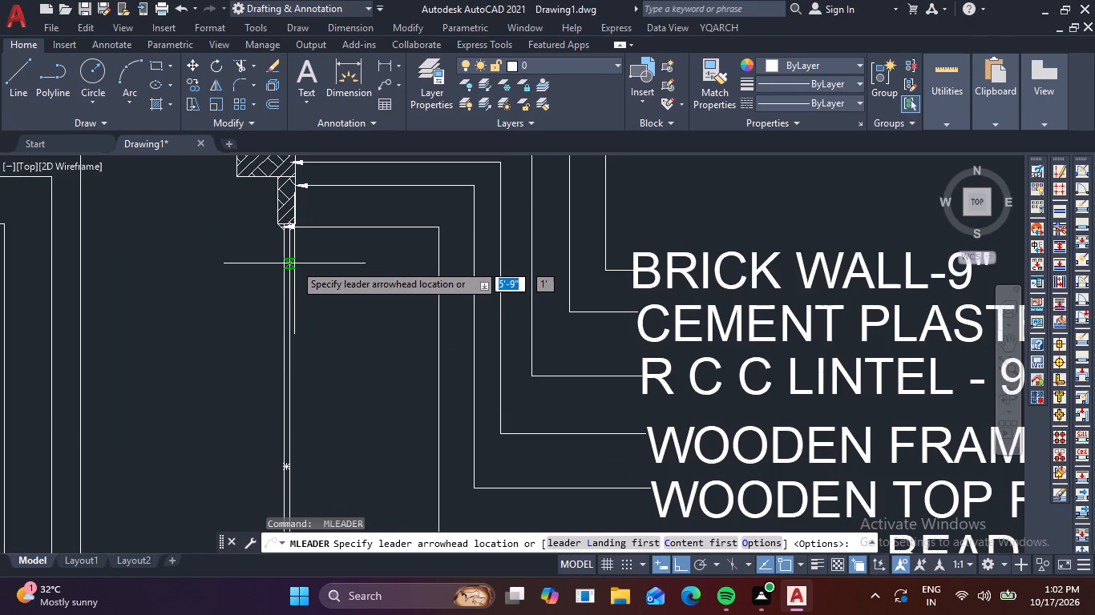
scroll(278, 256, "up", 2)
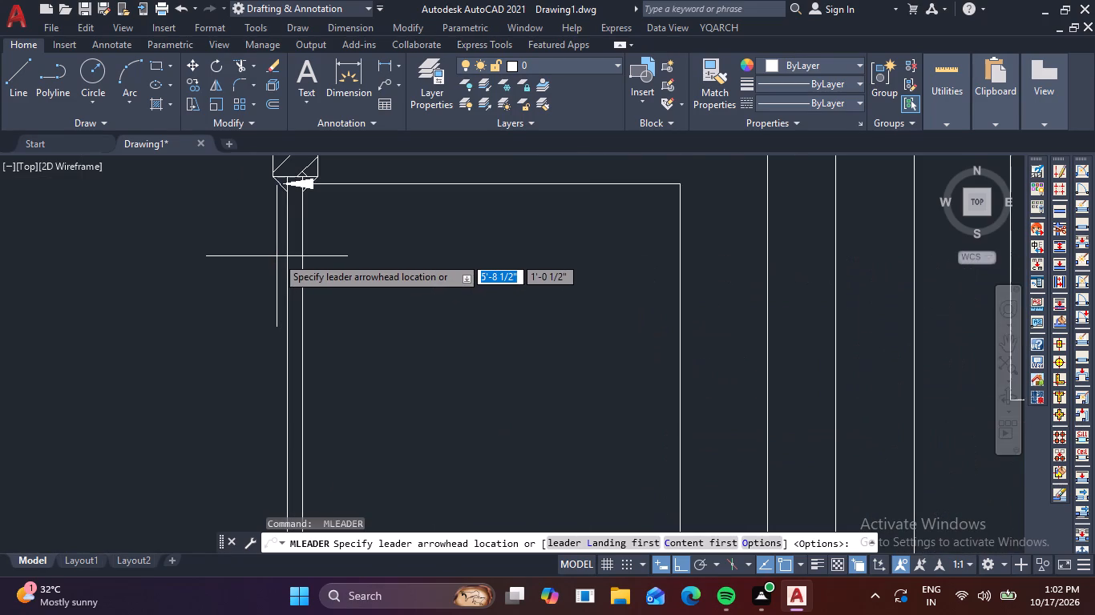
left_click(293, 257)
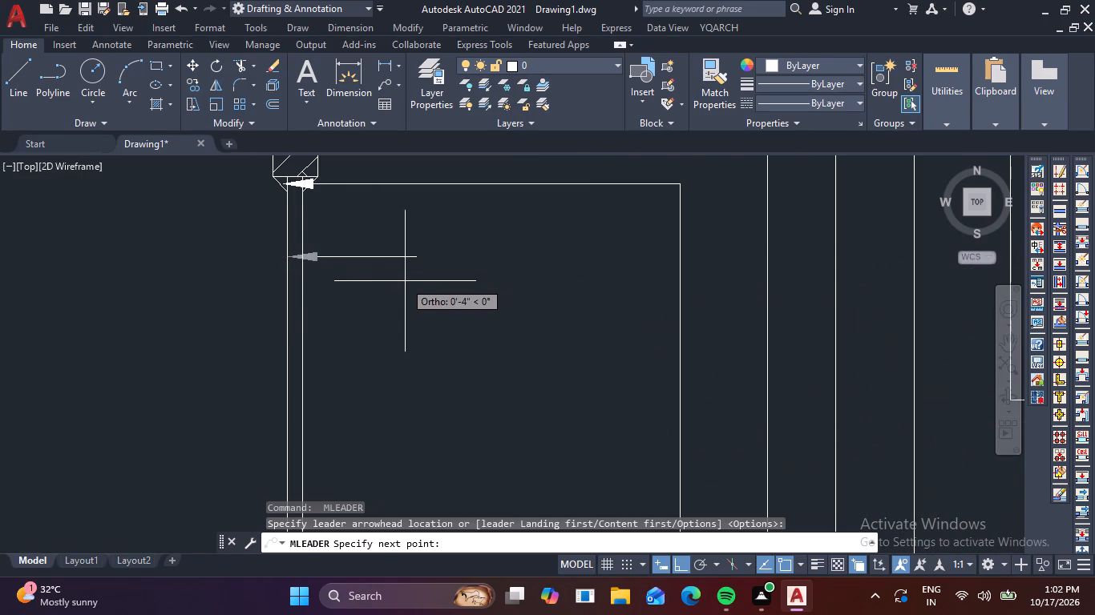
left_click(612, 260)
scroll(593, 319, "down", 3)
middle_click_drag(605, 444, 572, 364)
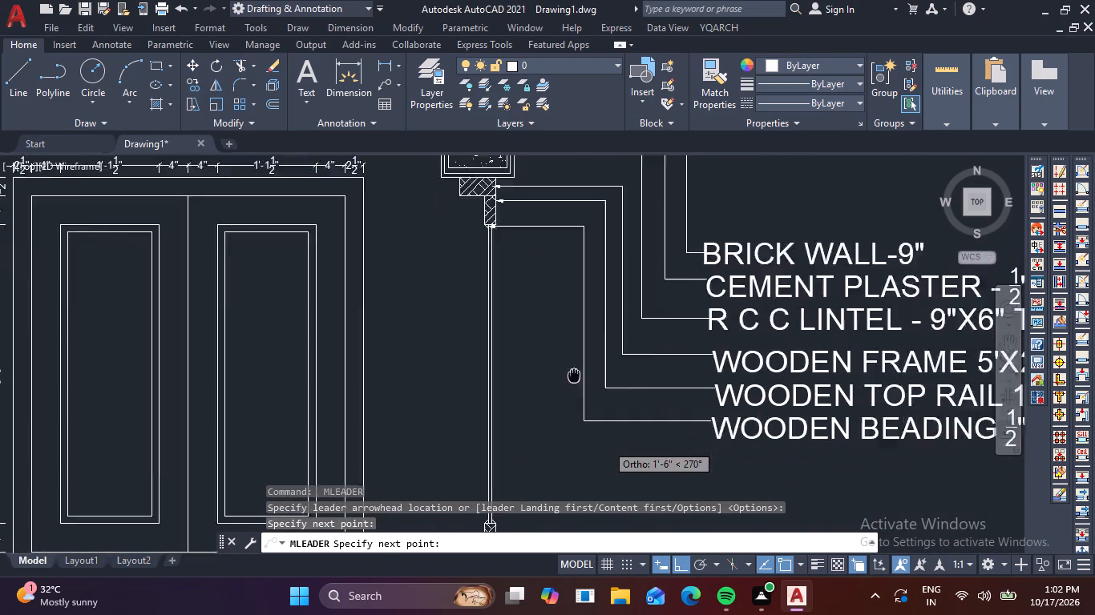
middle_click_drag(572, 364, 554, 268)
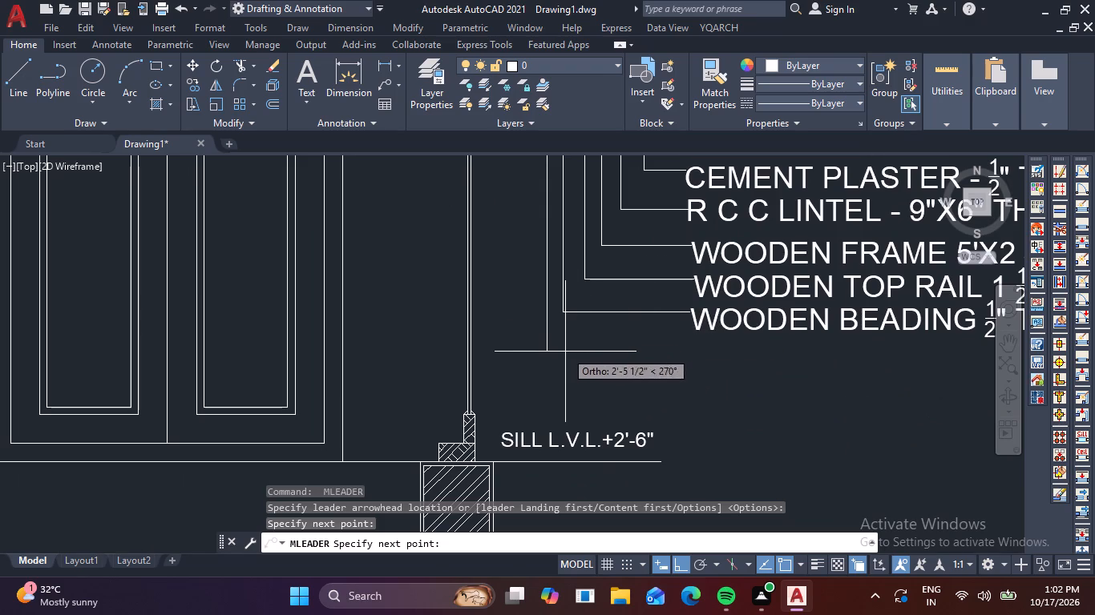
left_click(549, 351)
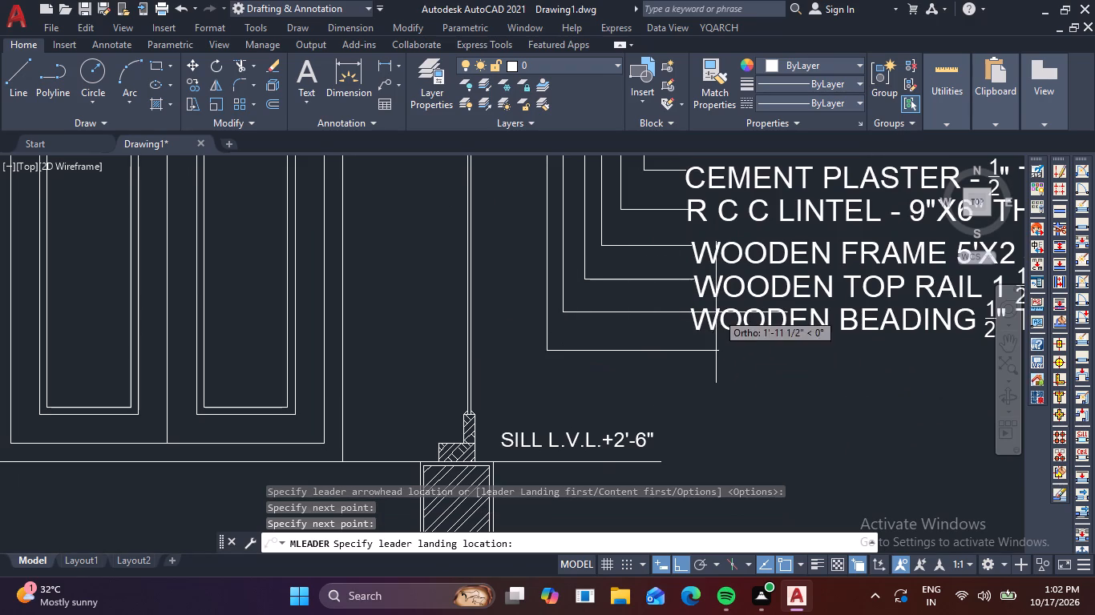
left_click(691, 348)
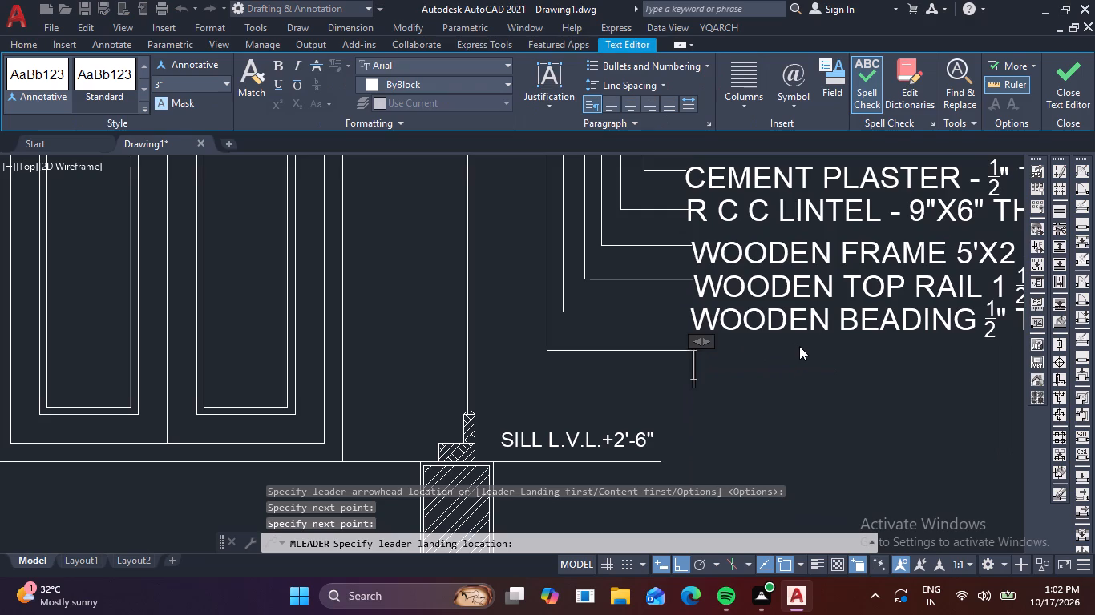
Enter GLASS PANEL 1/2" X3'5" THICK as the glass multileader's note, with the 1/2 as a stacked fraction, and finish the note.
key("g")
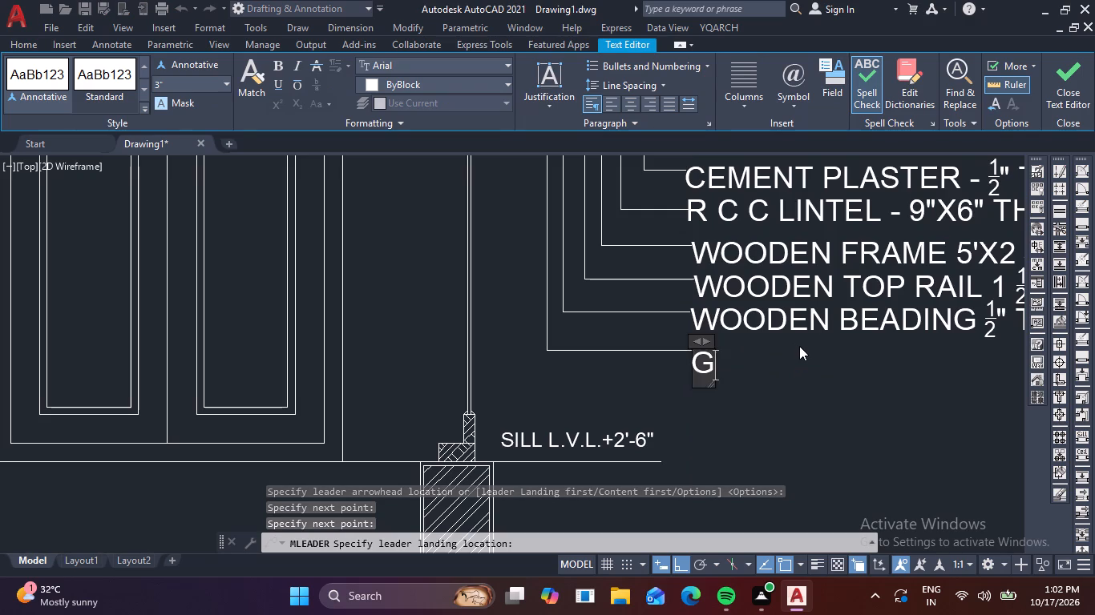
type("LAS")
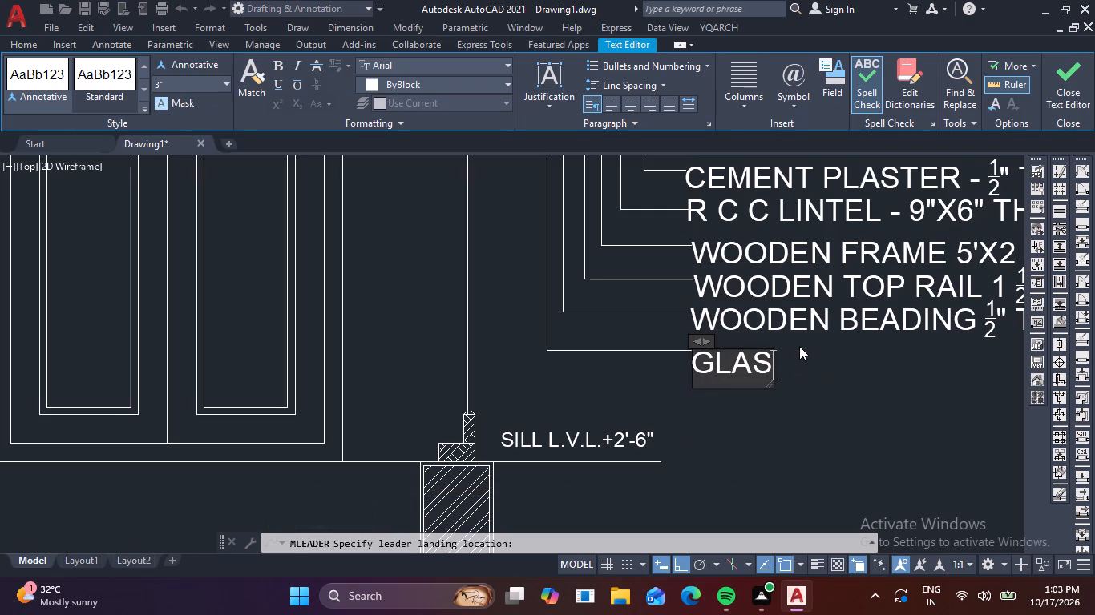
type("S")
key("space")
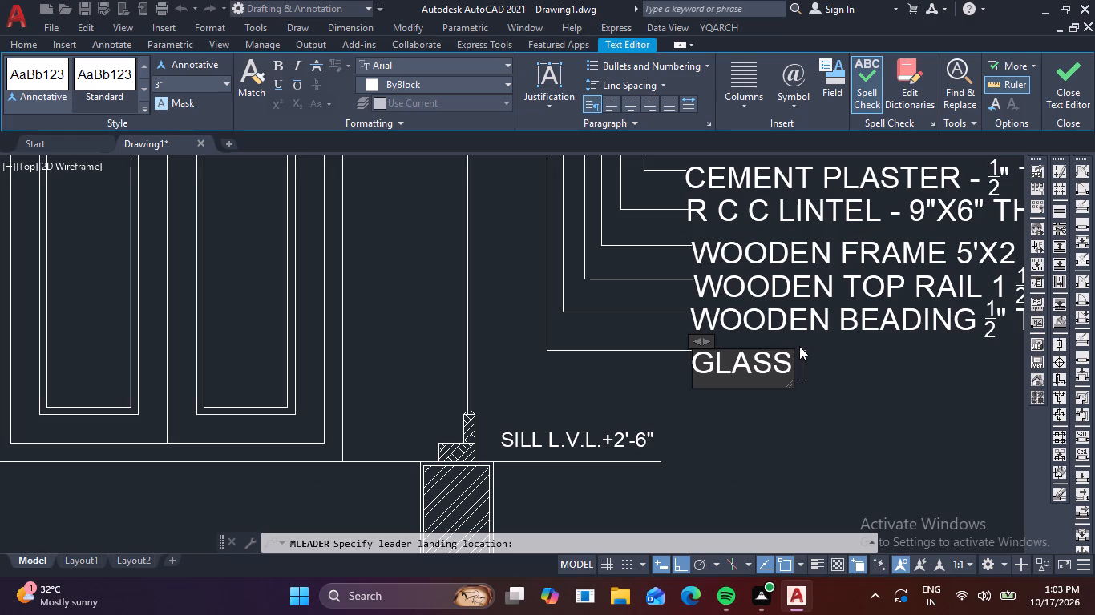
key("p")
type("ANEL")
key("space")
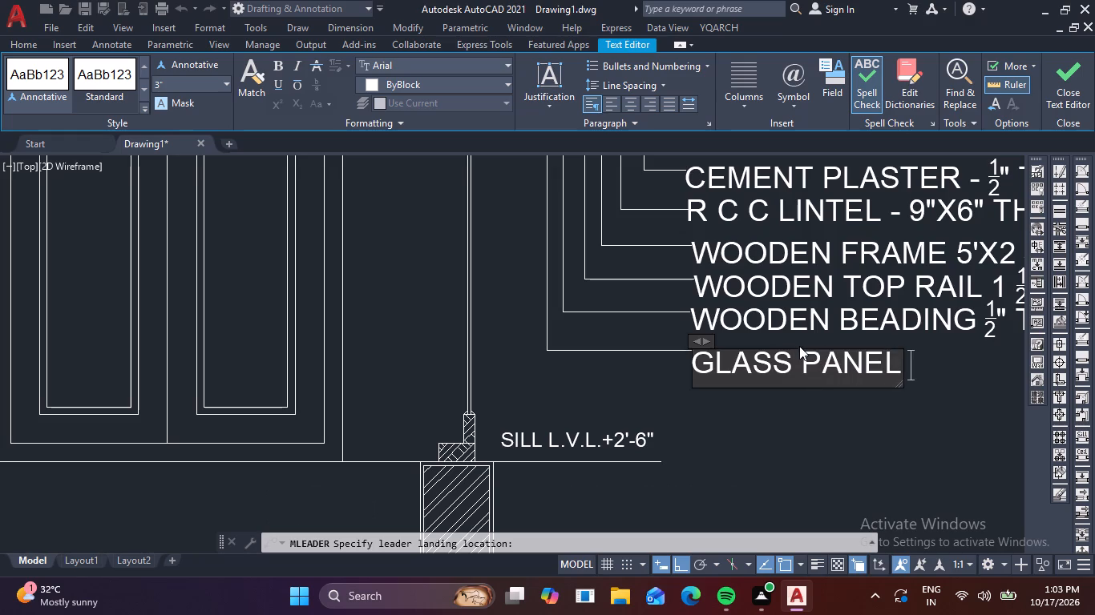
type("1/2\"")
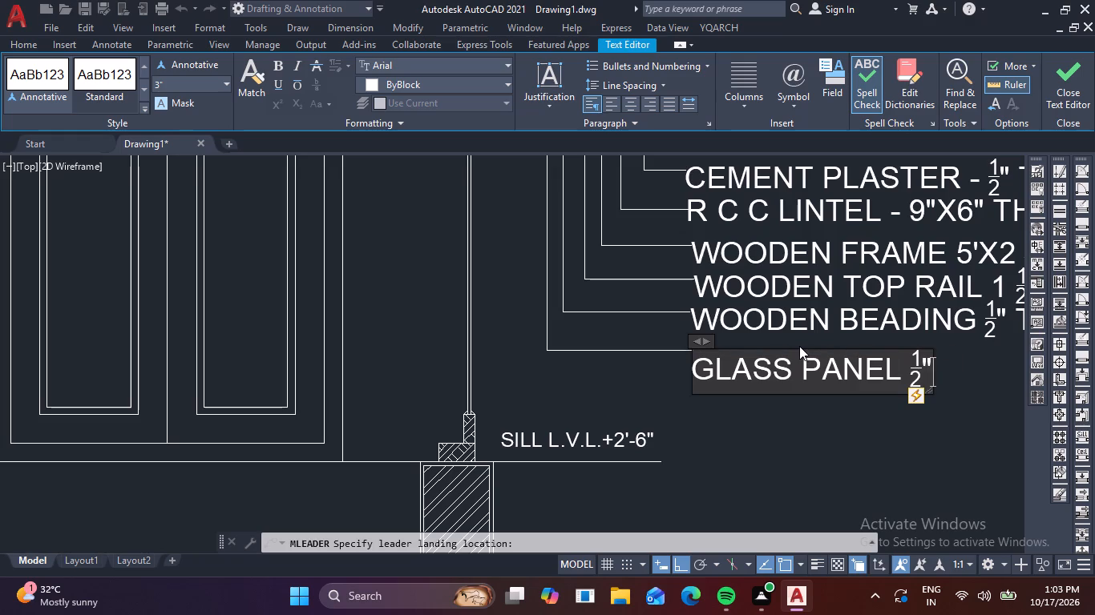
key("space")
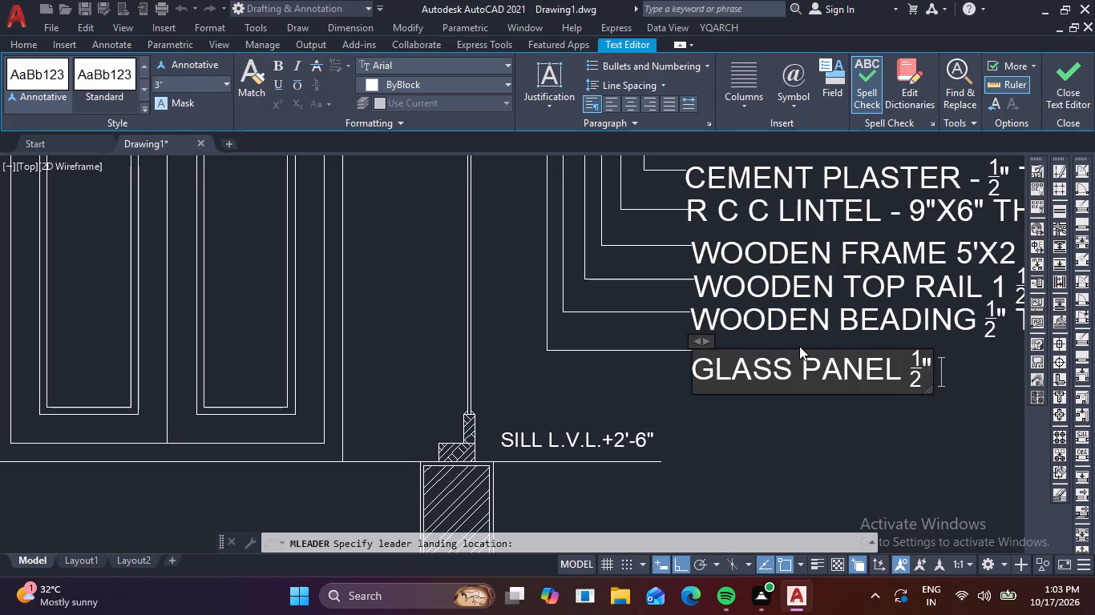
key("x")
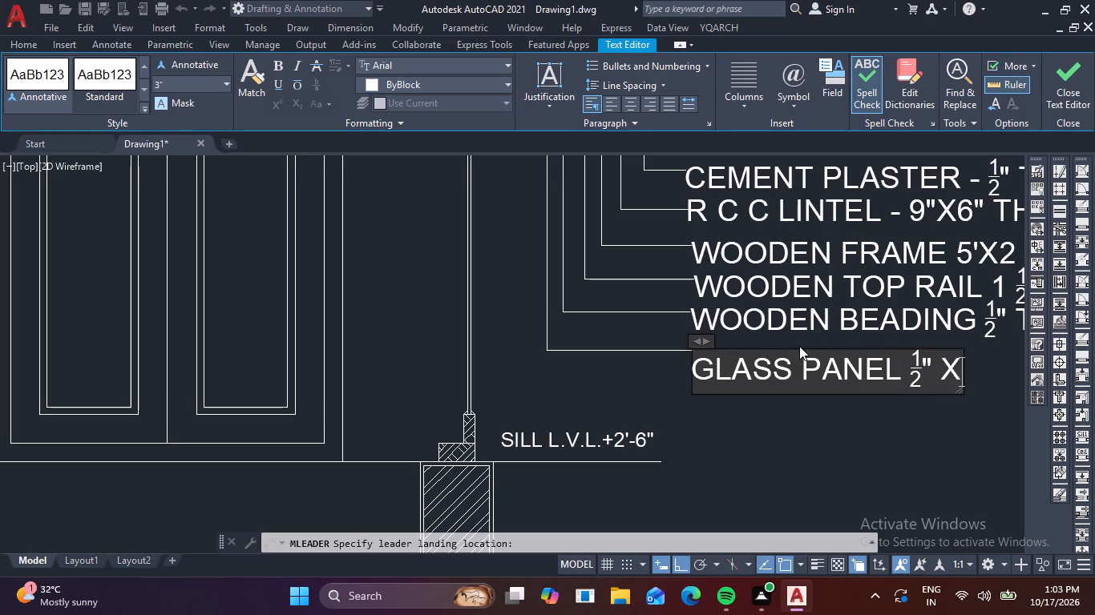
key("3")
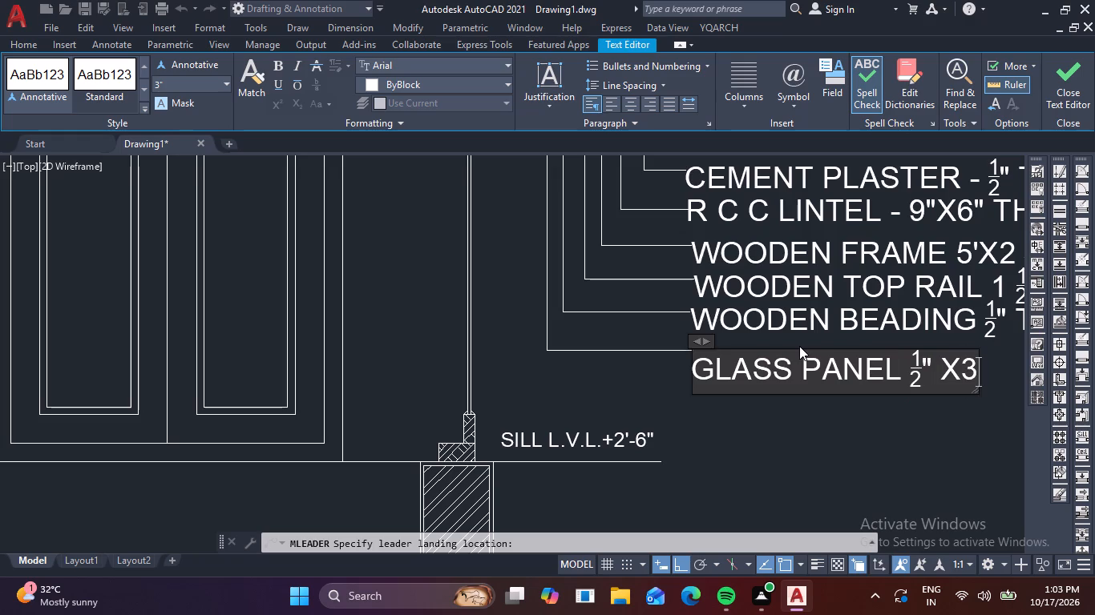
key("apostrophe")
key("5")
key("shift+quotedbl")
key("space")
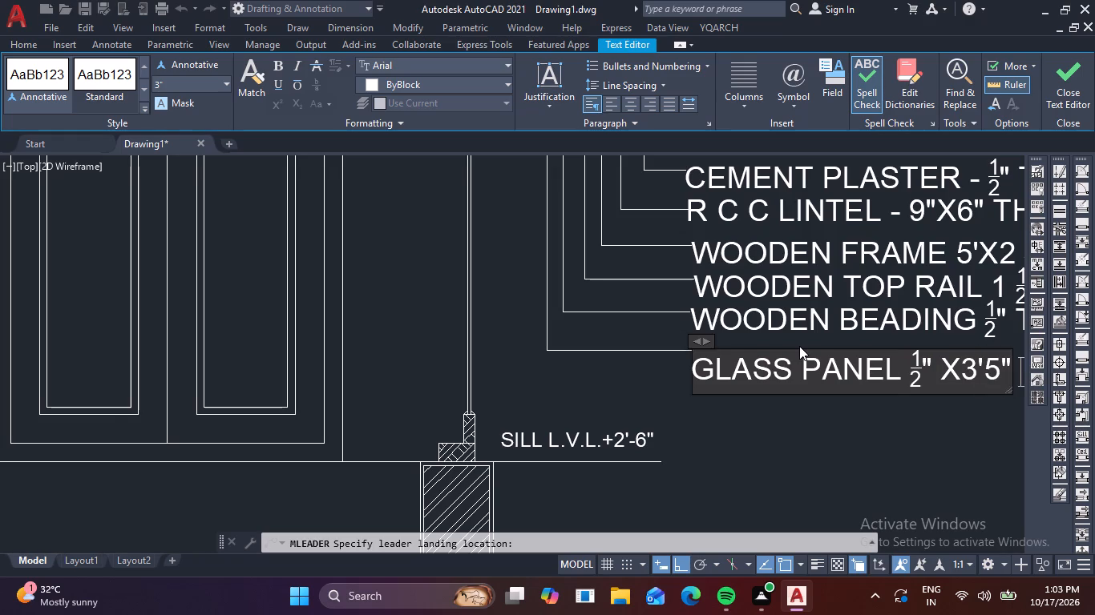
type("T")
type("HIC")
key("k")
right_click(799, 346)
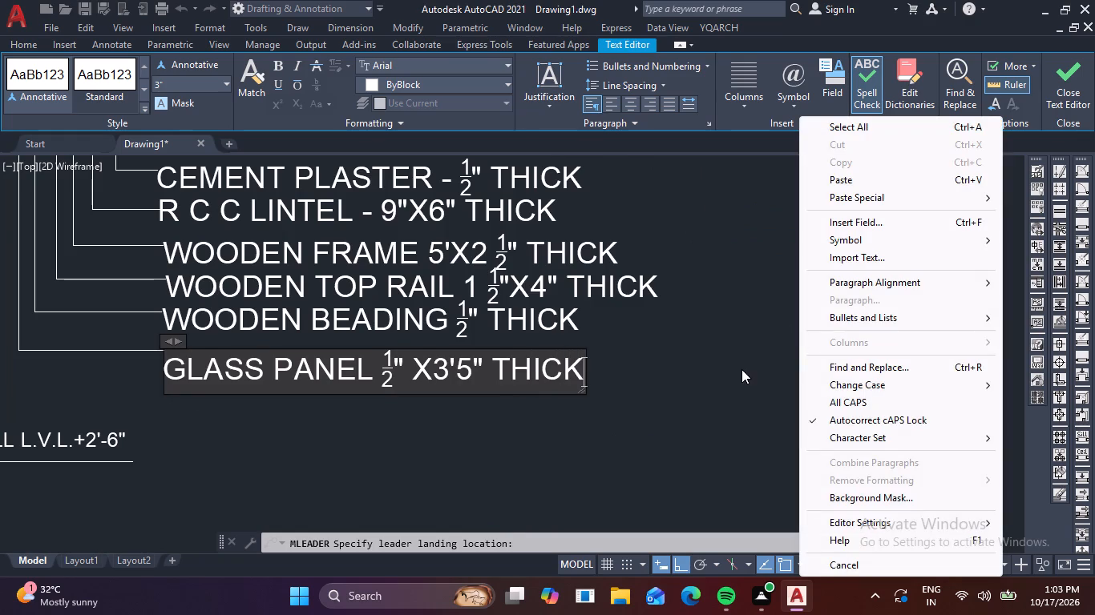
left_click(701, 381)
Examine the annotated elevation and section, their material notes, and the space beneath the ELEVATION and SECTION titles.
scroll(707, 383, "down", 2)
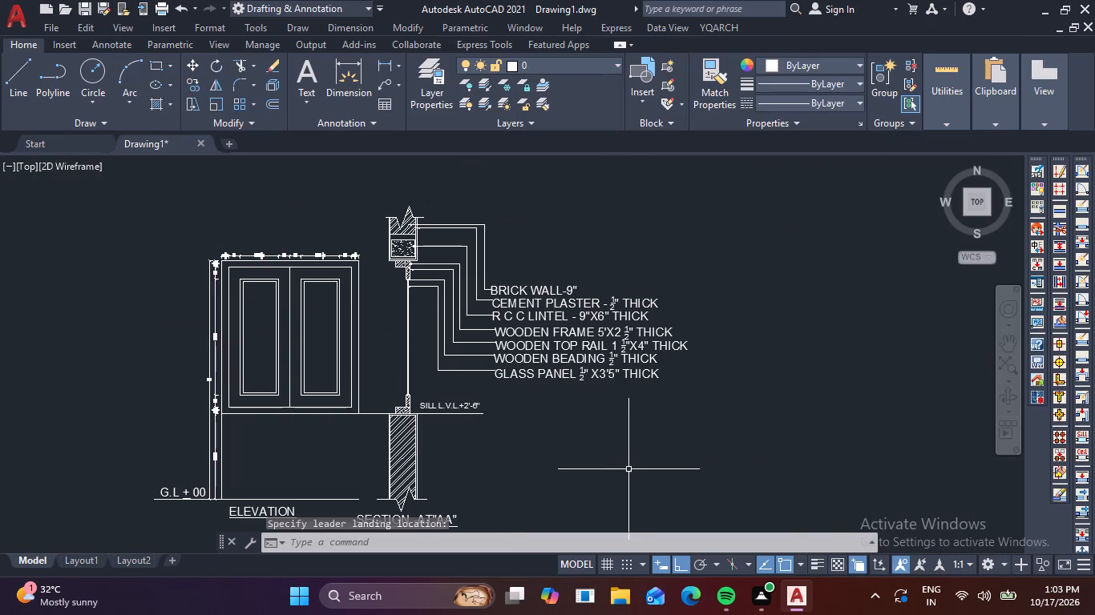
middle_click(642, 401)
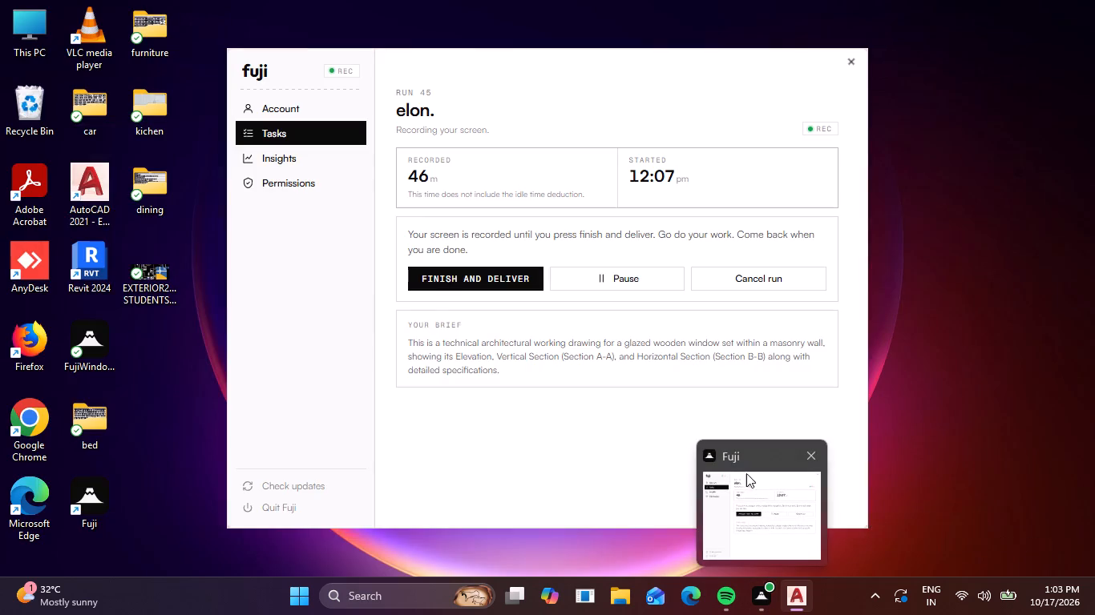
middle_click_drag(556, 462, 655, 321)
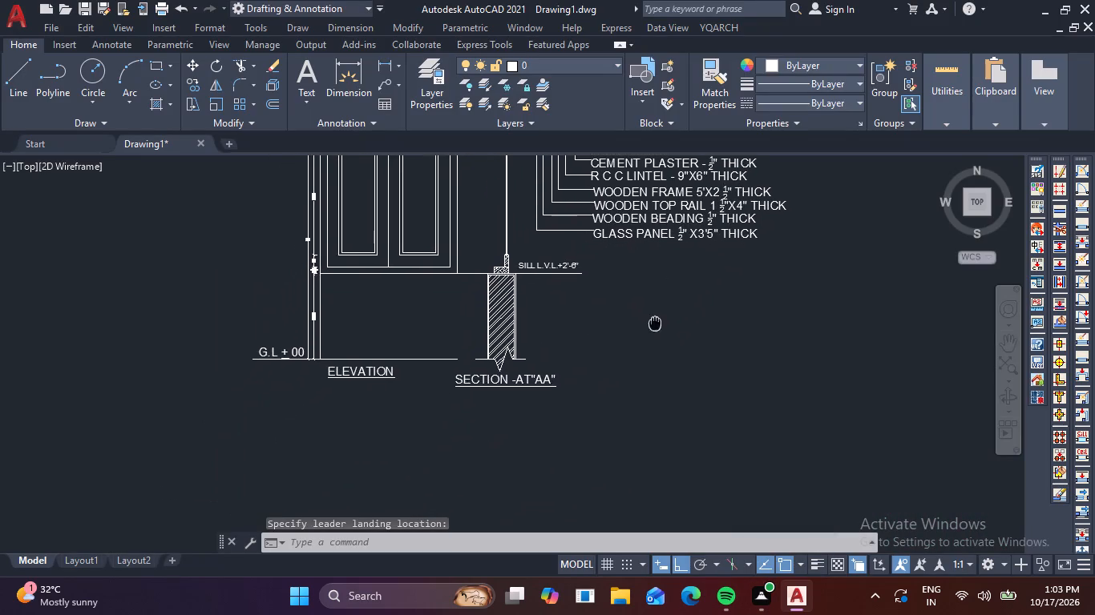
middle_click_drag(655, 321, 656, 321)
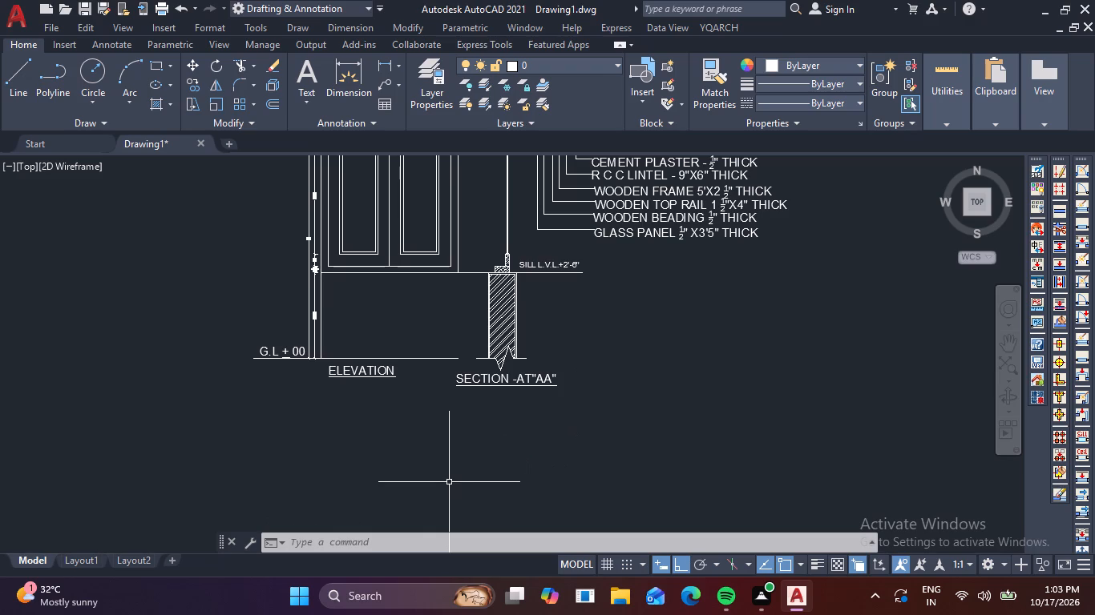
scroll(430, 470, "down", 3)
scroll(479, 377, "up", 3)
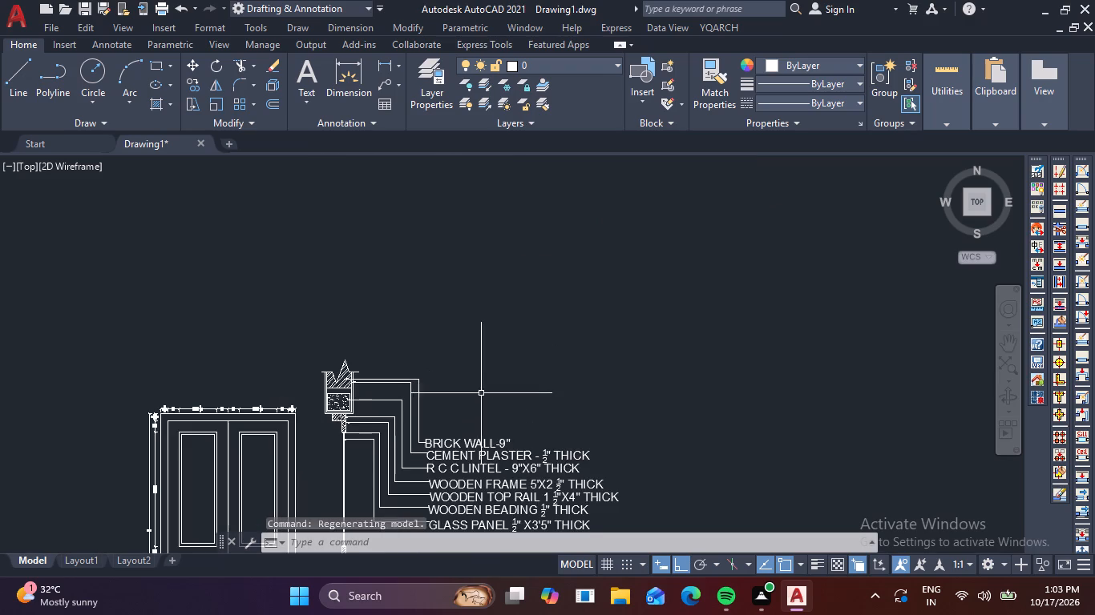
middle_click_drag(499, 399, 511, 234)
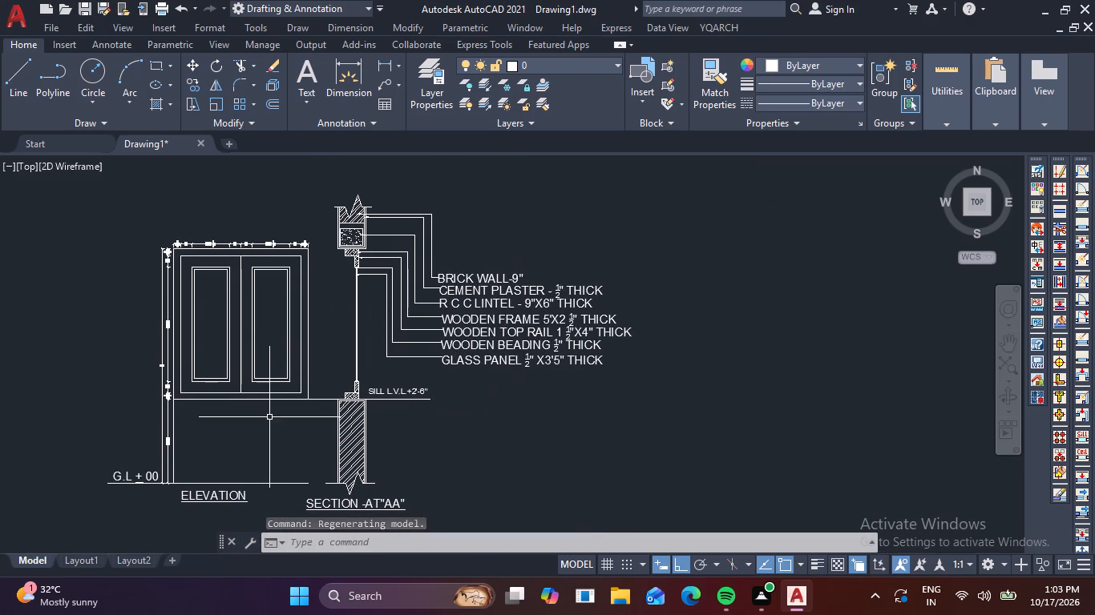
middle_click_drag(268, 417, 381, 364)
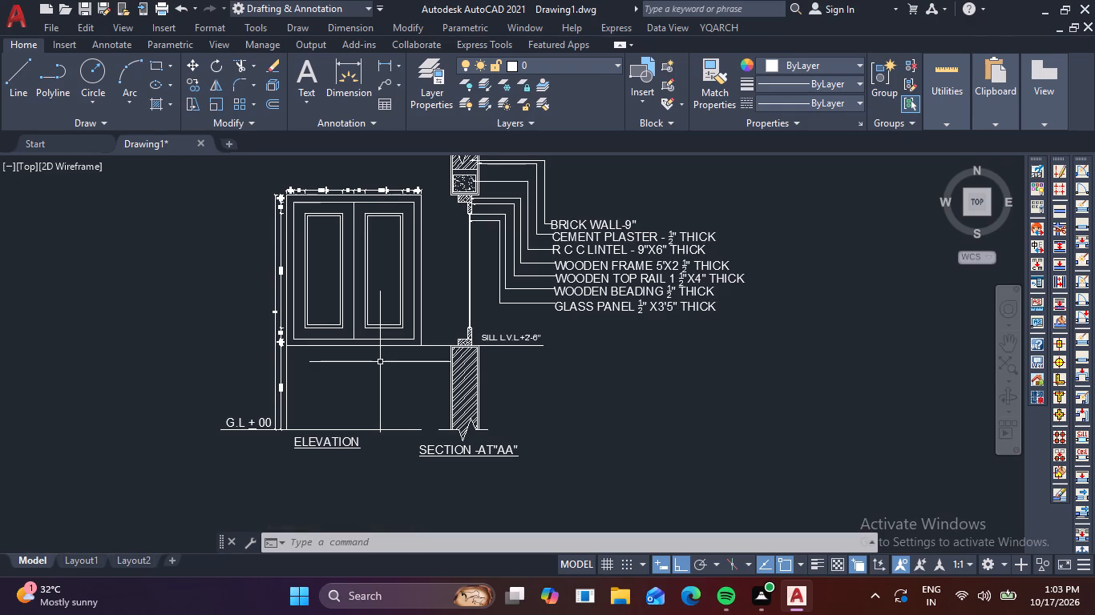
scroll(380, 362, "up", 2)
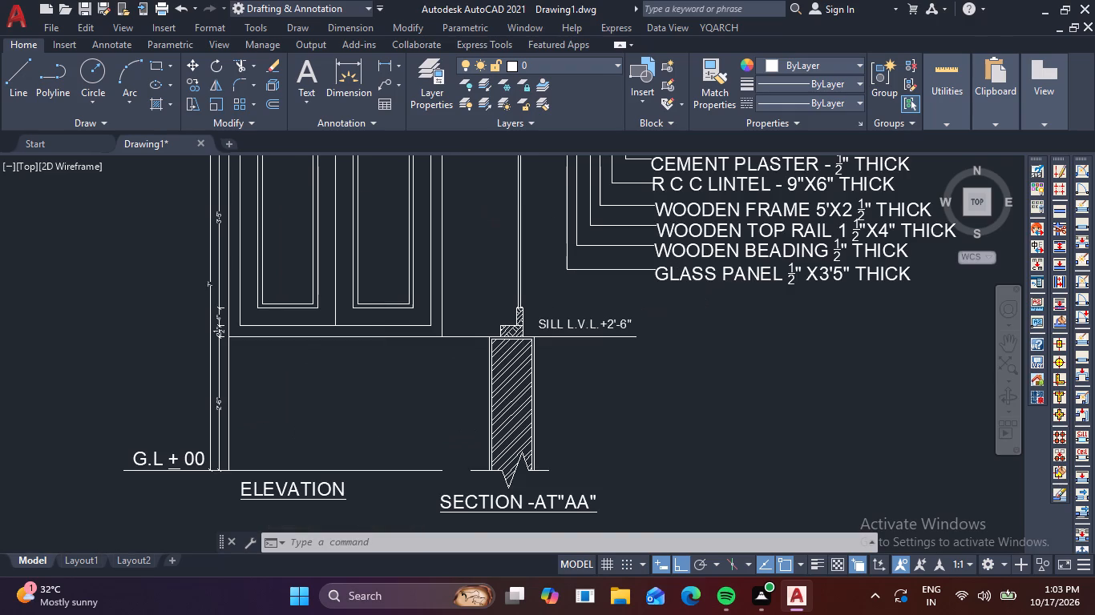
scroll(380, 362, "down", 2)
scroll(339, 491, "up", 1)
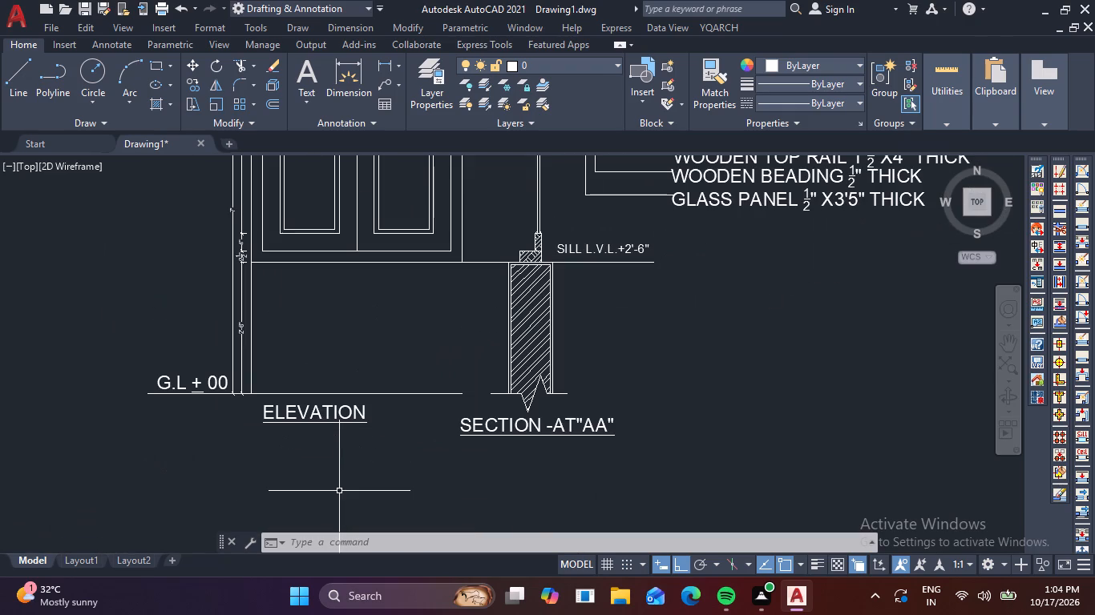
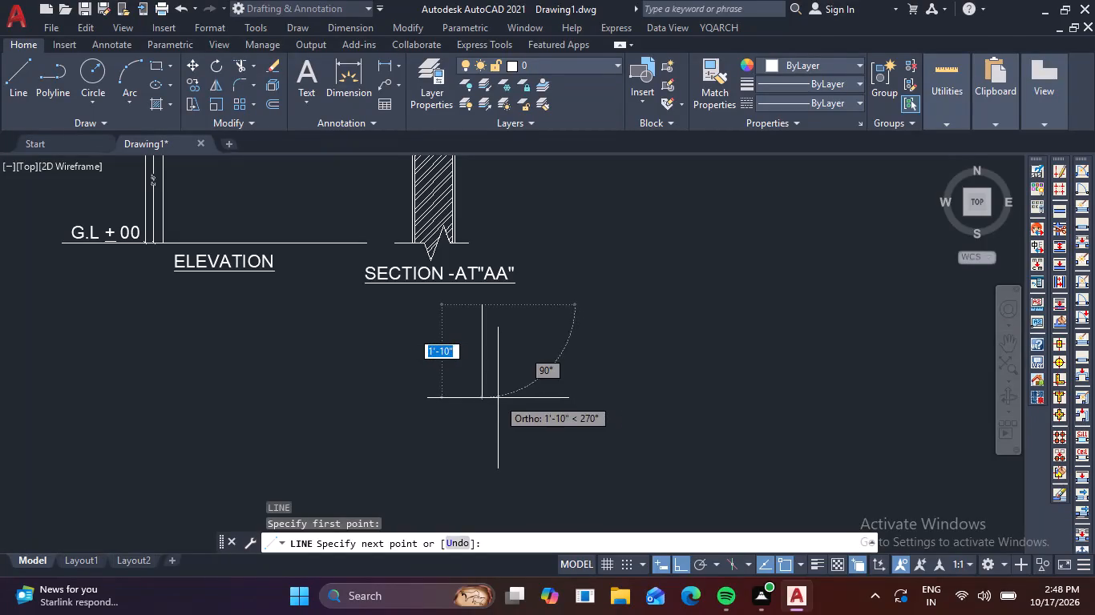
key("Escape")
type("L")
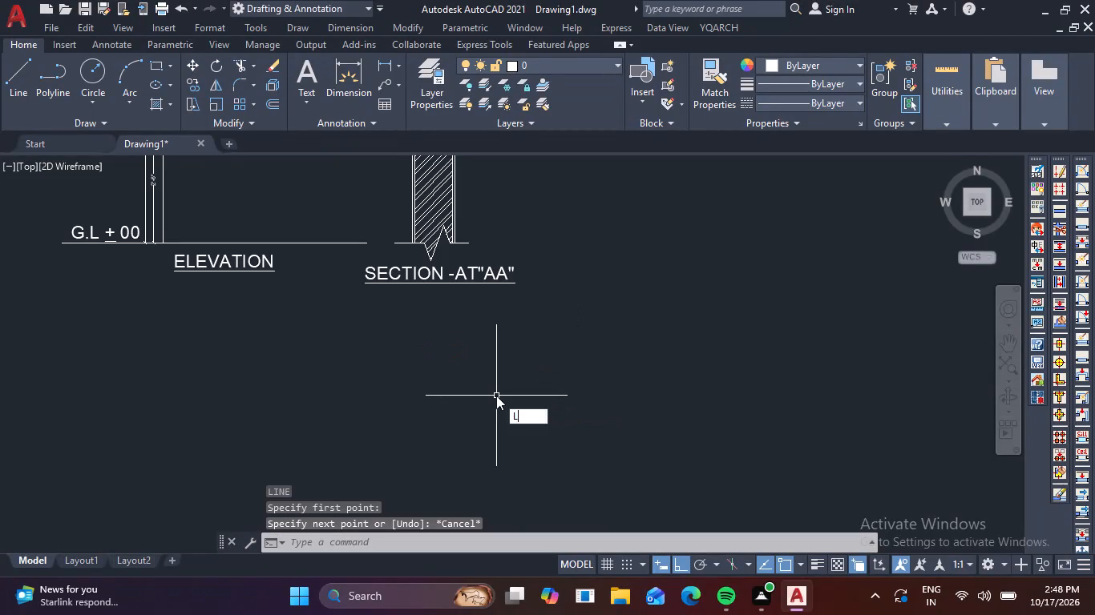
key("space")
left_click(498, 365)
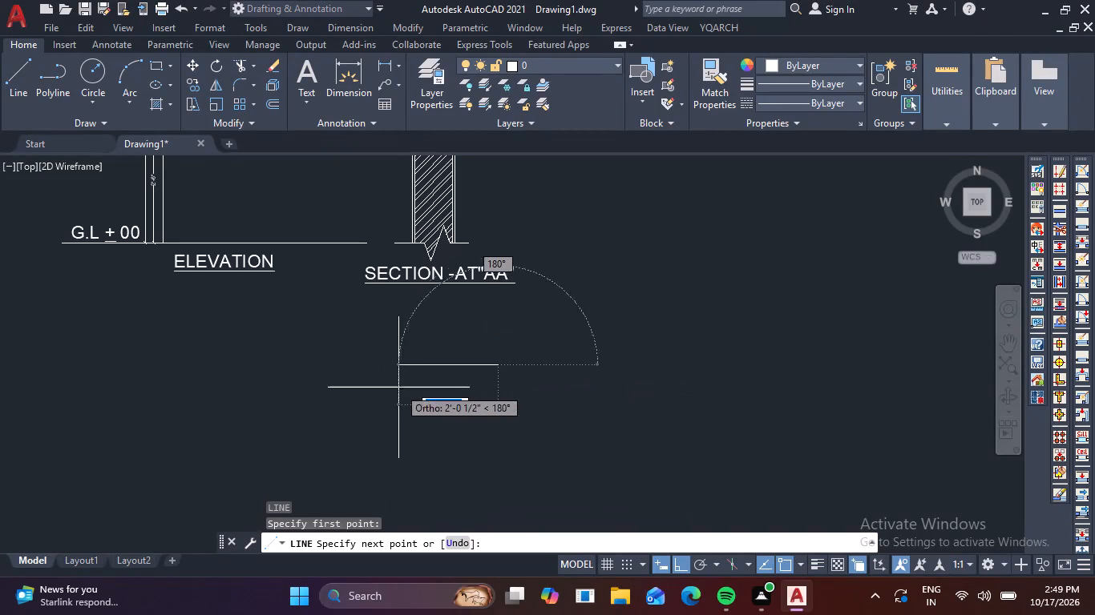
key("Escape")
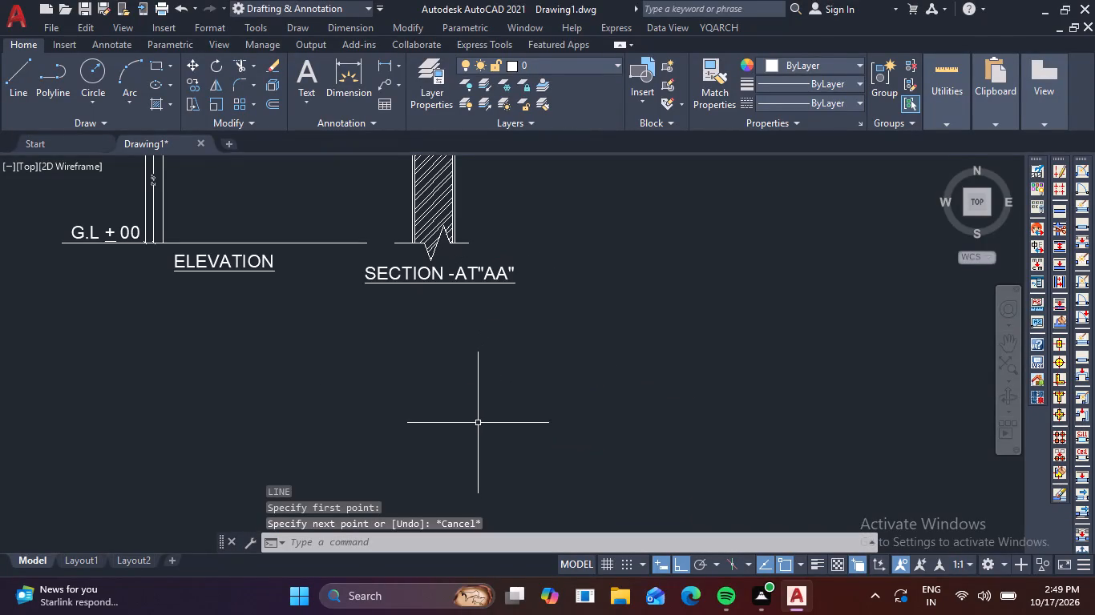
Copy the upper part of the section, with break line, brick wall, plaster lines and RCC lintel, straight down below the SECTION -AT"AA" title.
scroll(474, 416, "down", 3)
middle_click_drag(481, 389, 494, 483)
scroll(471, 392, "up", 4)
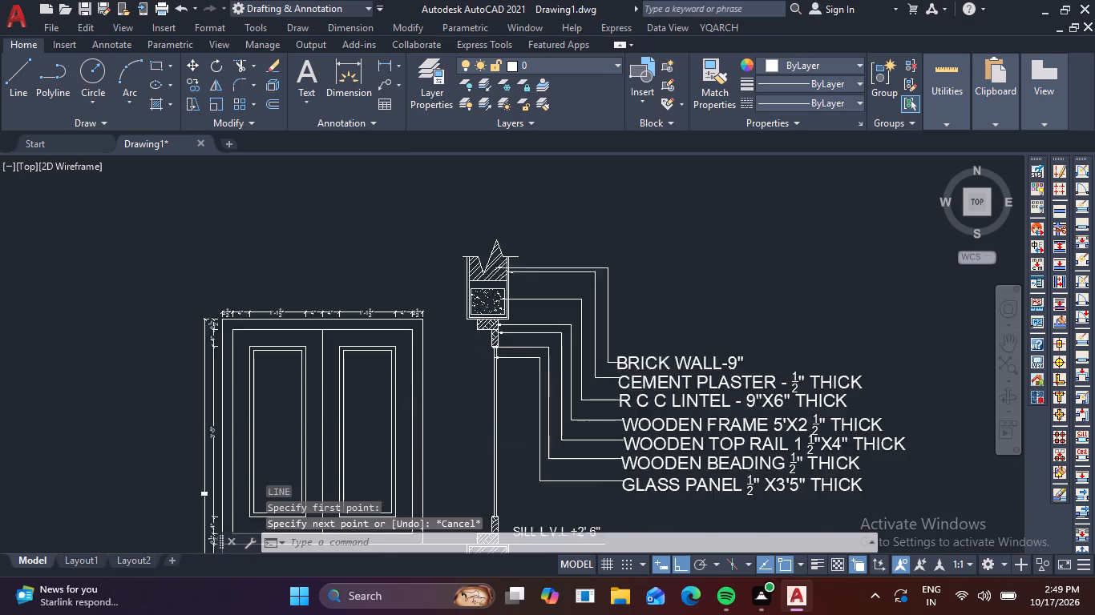
middle_click_drag(492, 365, 520, 487)
scroll(545, 402, "up", 2)
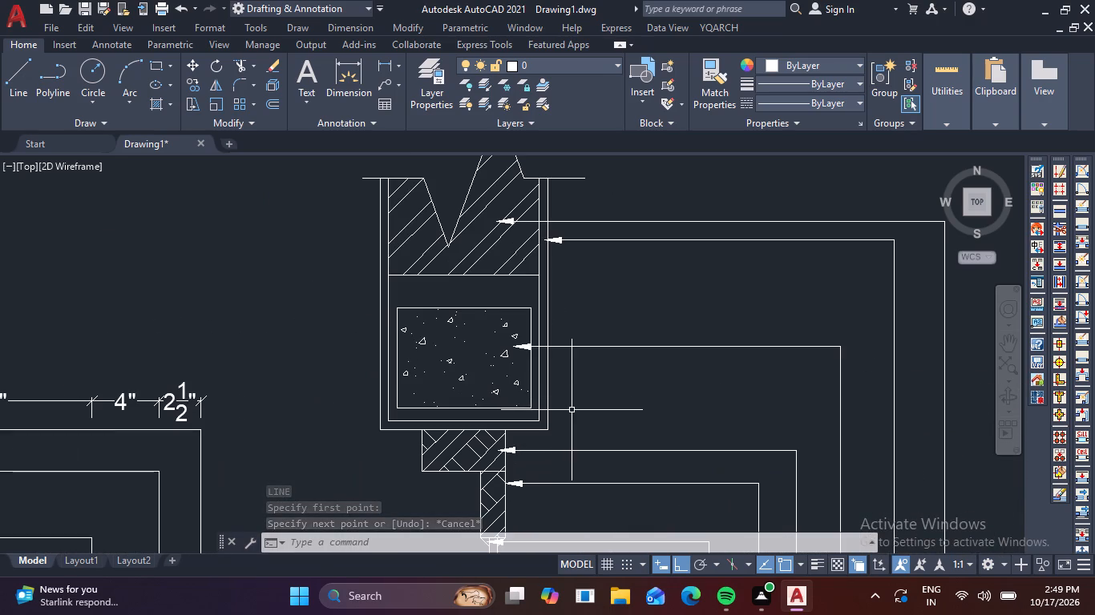
left_click(573, 415)
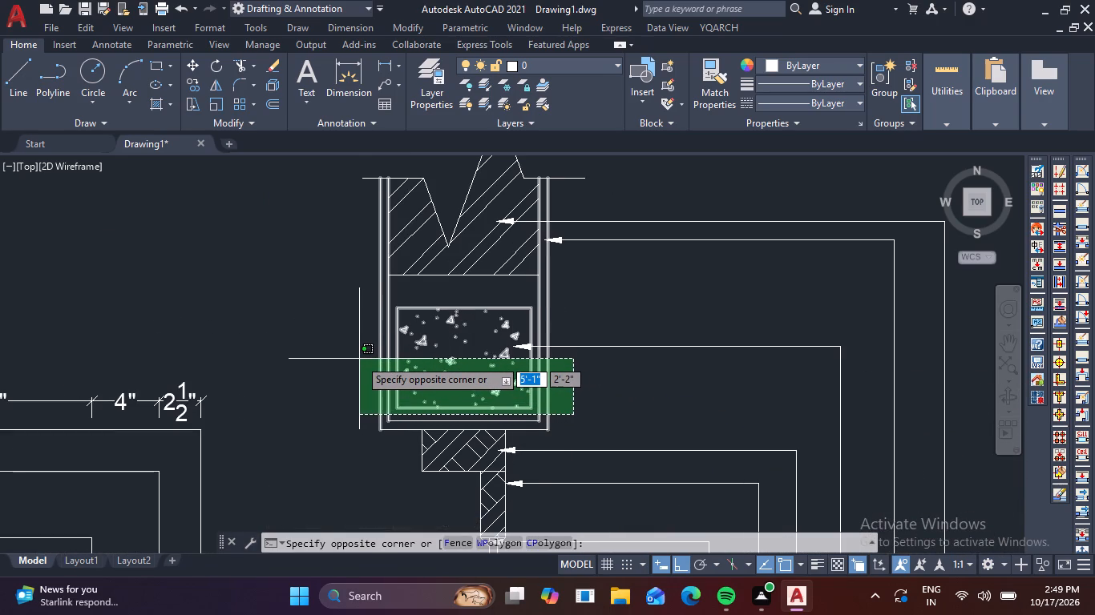
left_click(359, 359)
left_click_drag(586, 291, 575, 291)
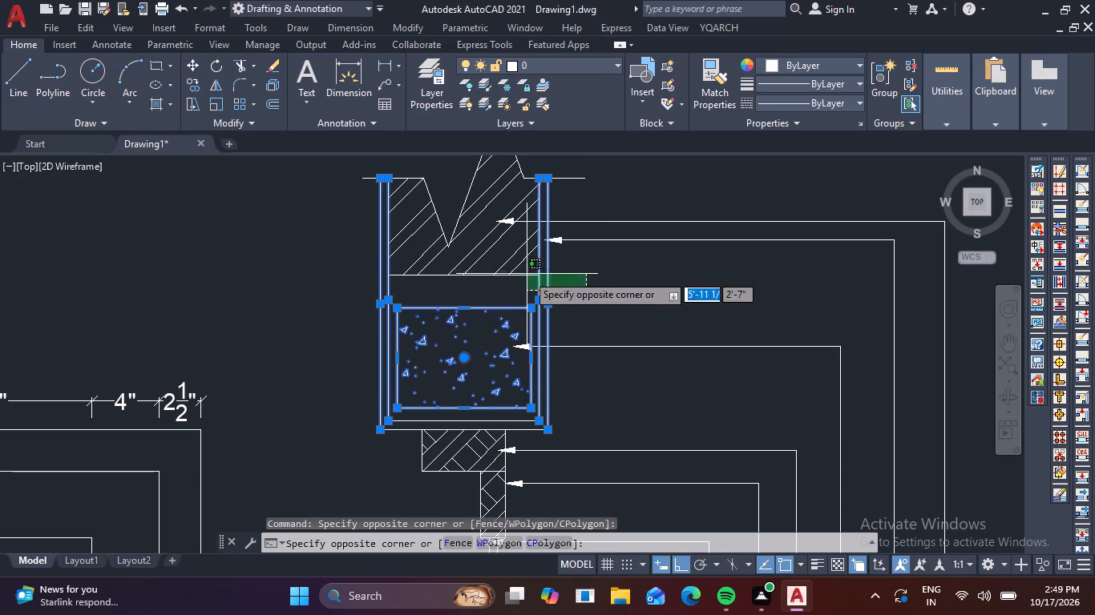
left_click(366, 258)
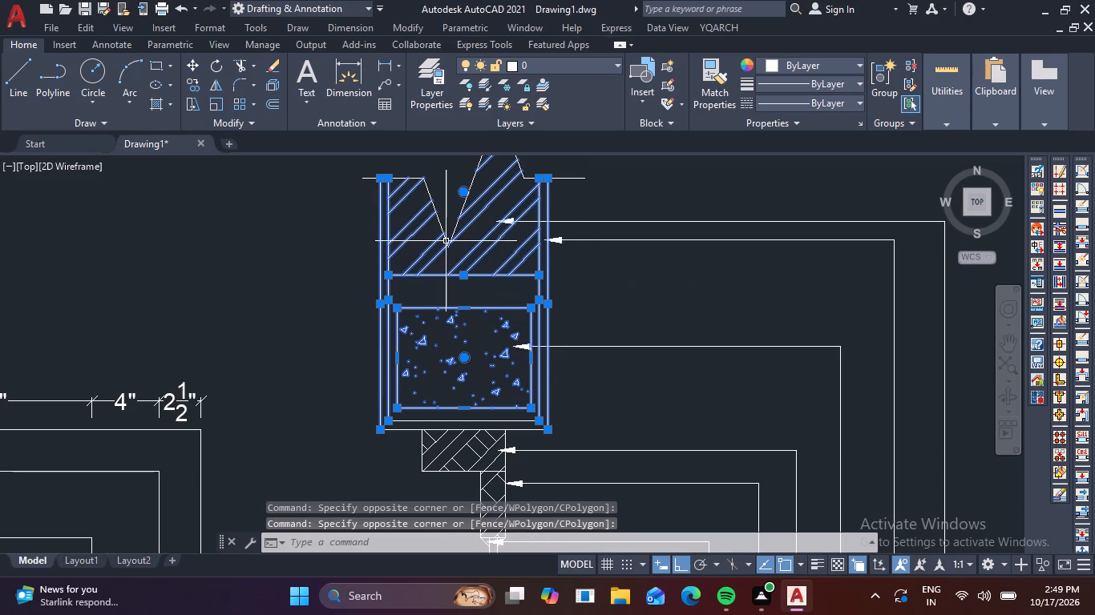
left_click(448, 240)
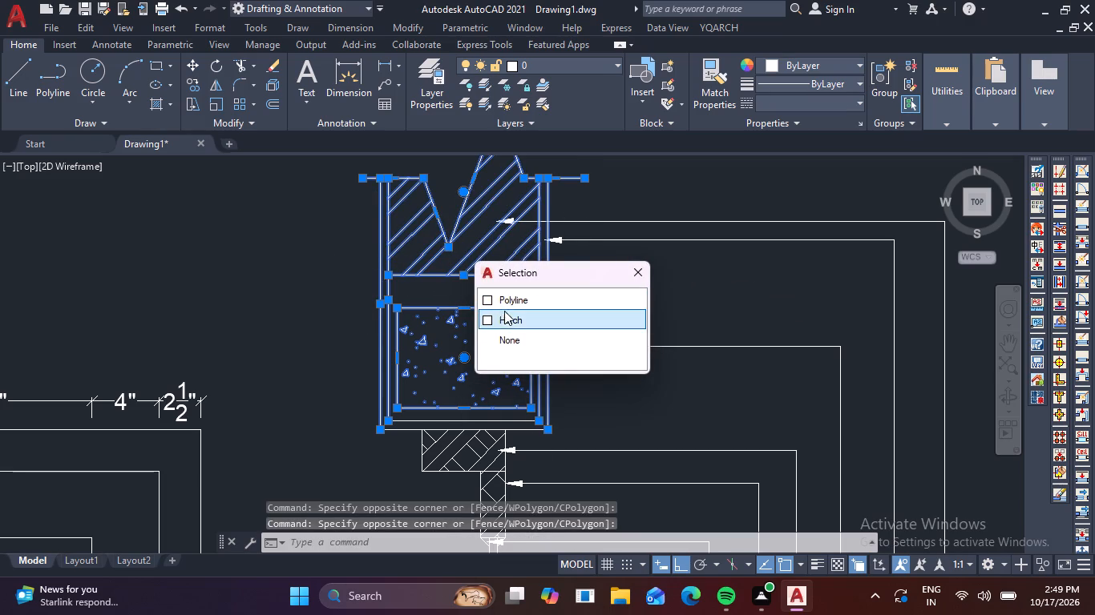
left_click(495, 299)
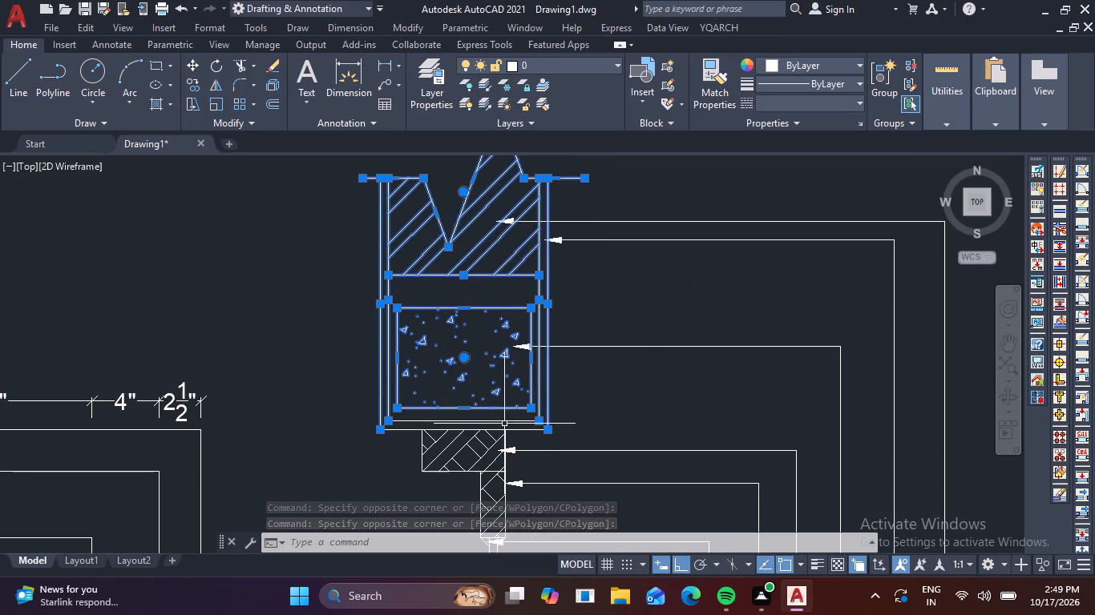
scroll(527, 432, "up", 2)
left_click(535, 440)
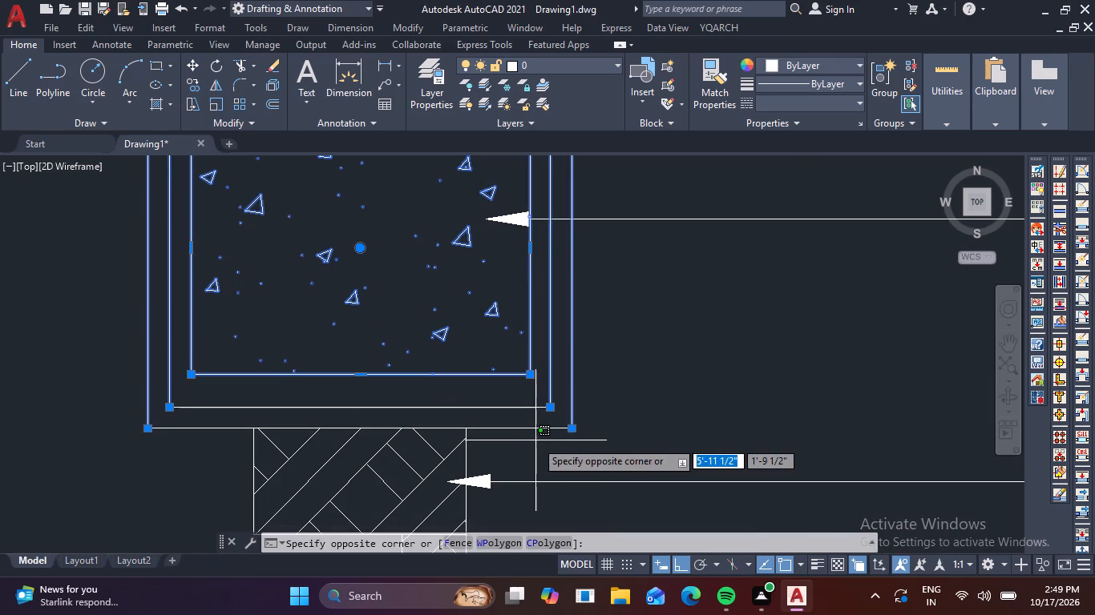
left_click(494, 397)
scroll(612, 483, "down", 3)
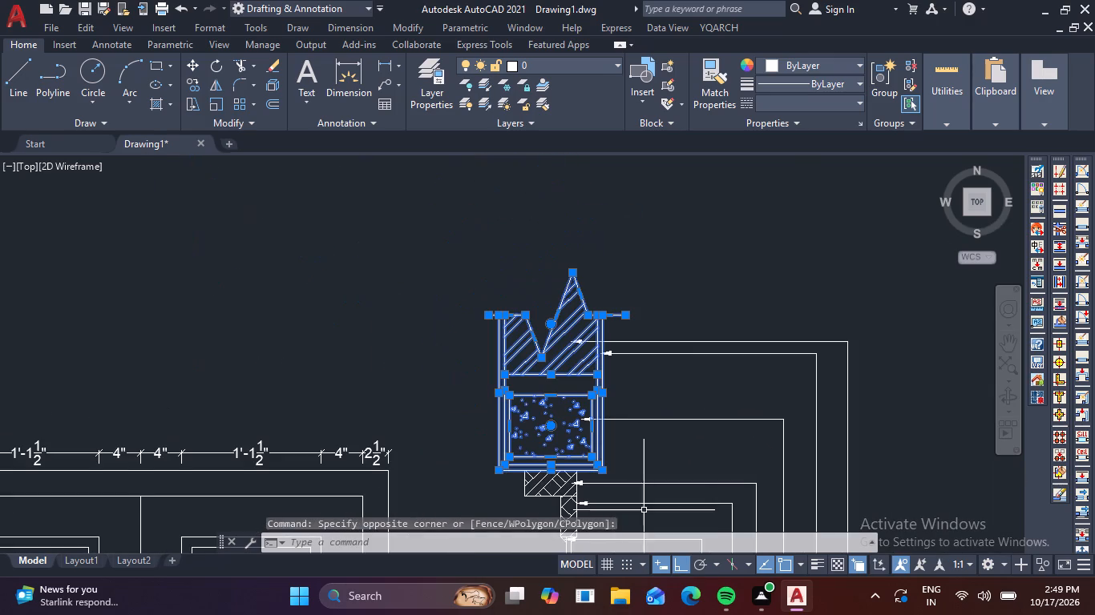
type("CO")
key("space")
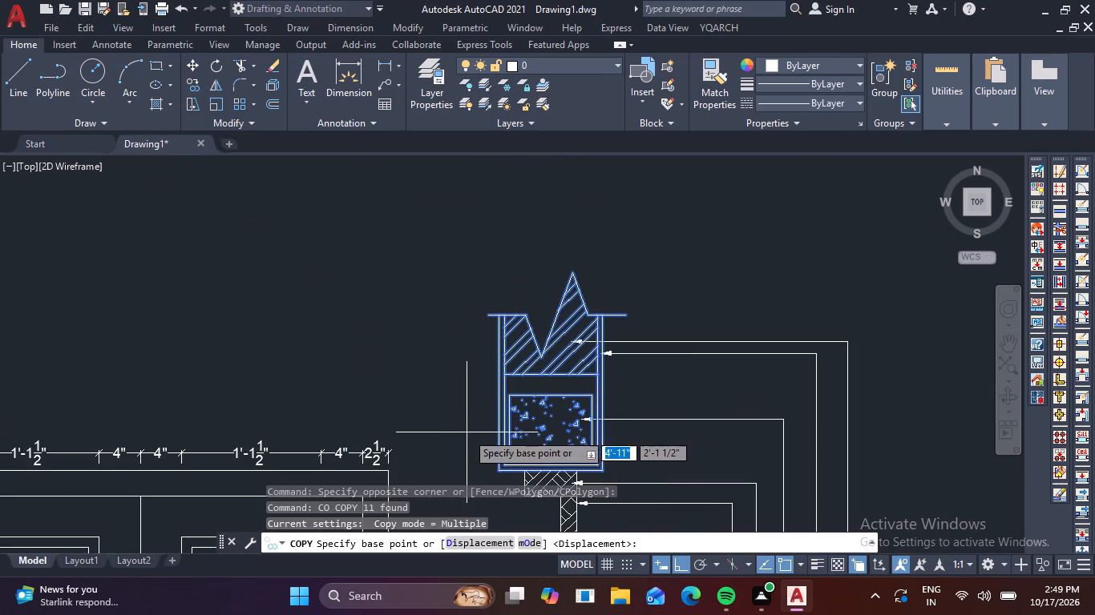
left_click(506, 434)
scroll(642, 440, "down", 3)
middle_click_drag(661, 468, 688, 240)
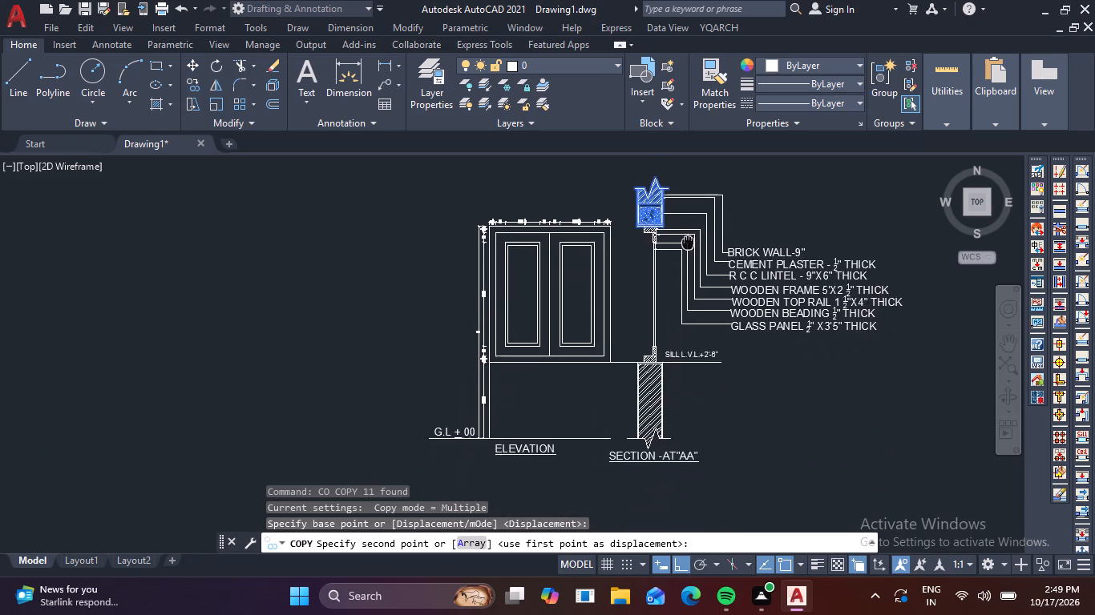
middle_click_drag(688, 240, 688, 235)
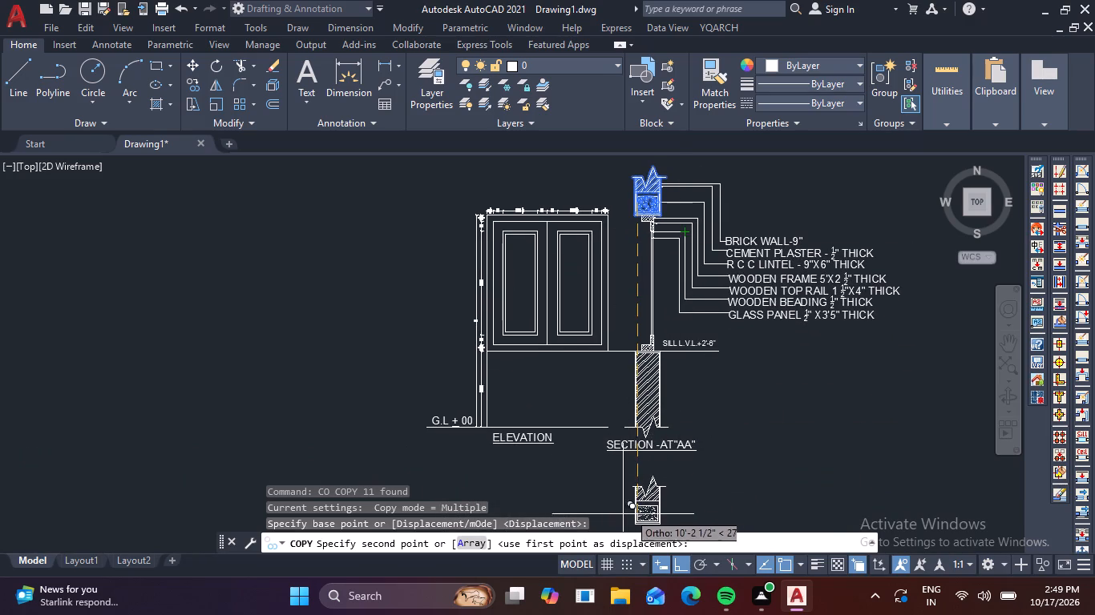
left_click(640, 507)
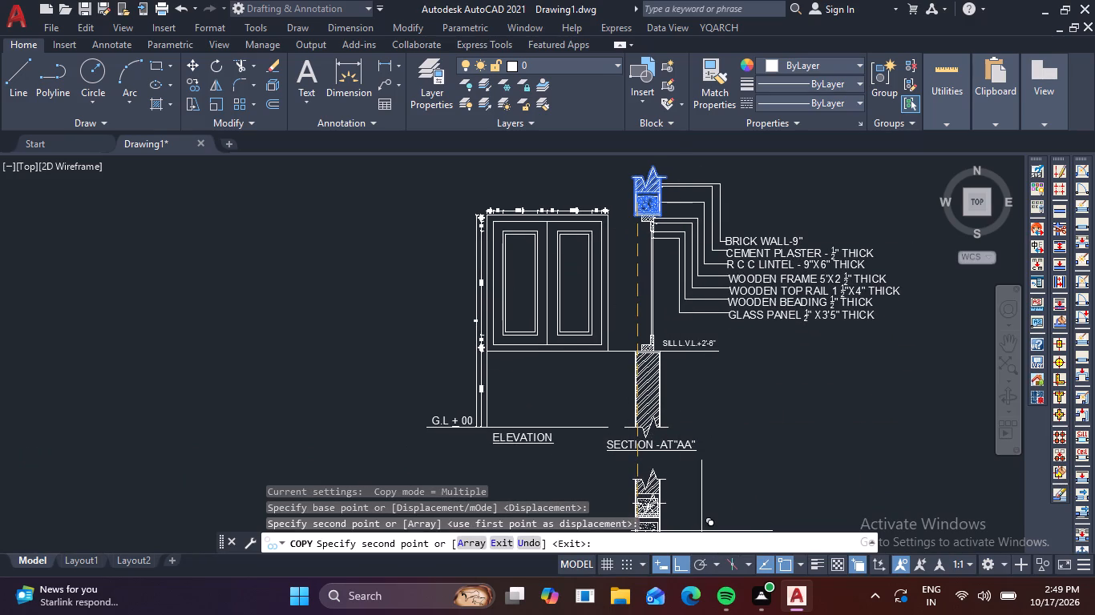
key("Escape")
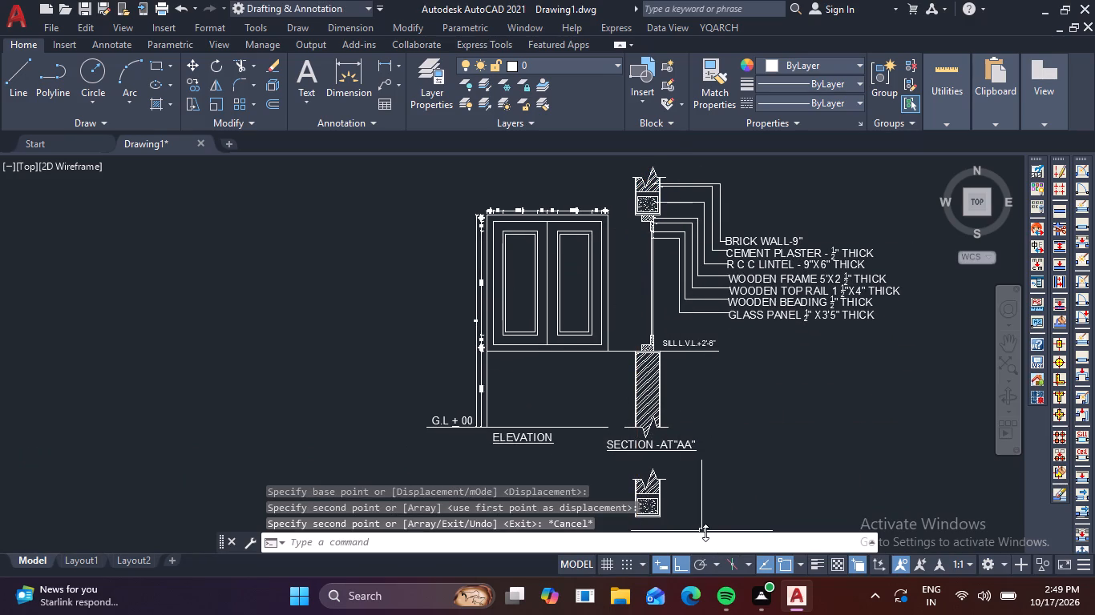
Erase the brick hatch, the lintel rectangle with its concrete hatch, and the inner horizontal line from the copied wall piece.
scroll(645, 510, "up", 1)
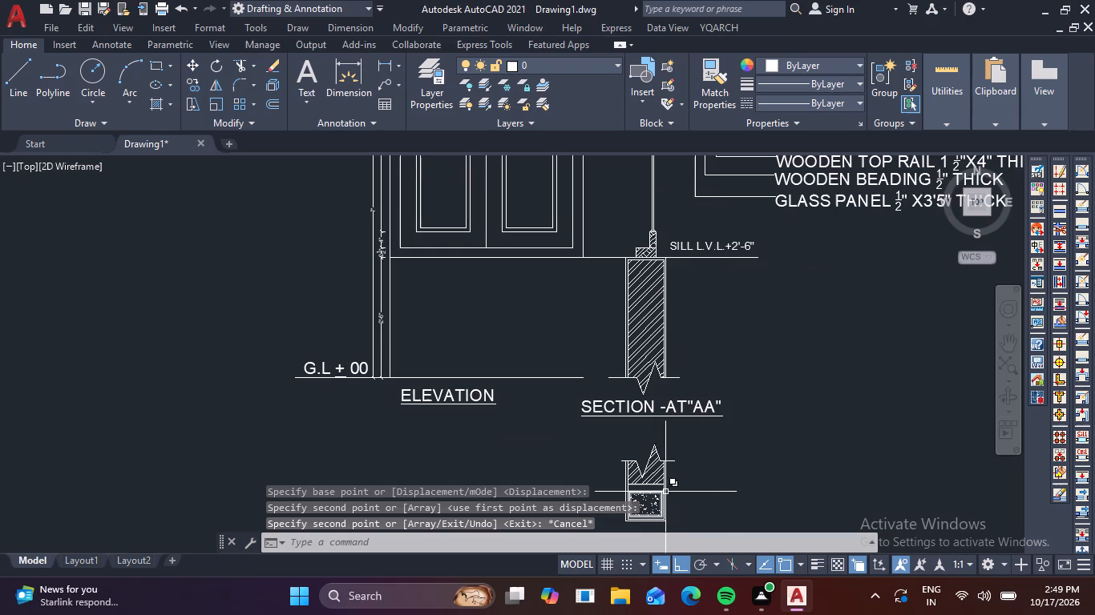
scroll(669, 493, "down", 1)
middle_click_drag(653, 500, 677, 452)
scroll(684, 461, "up", 2)
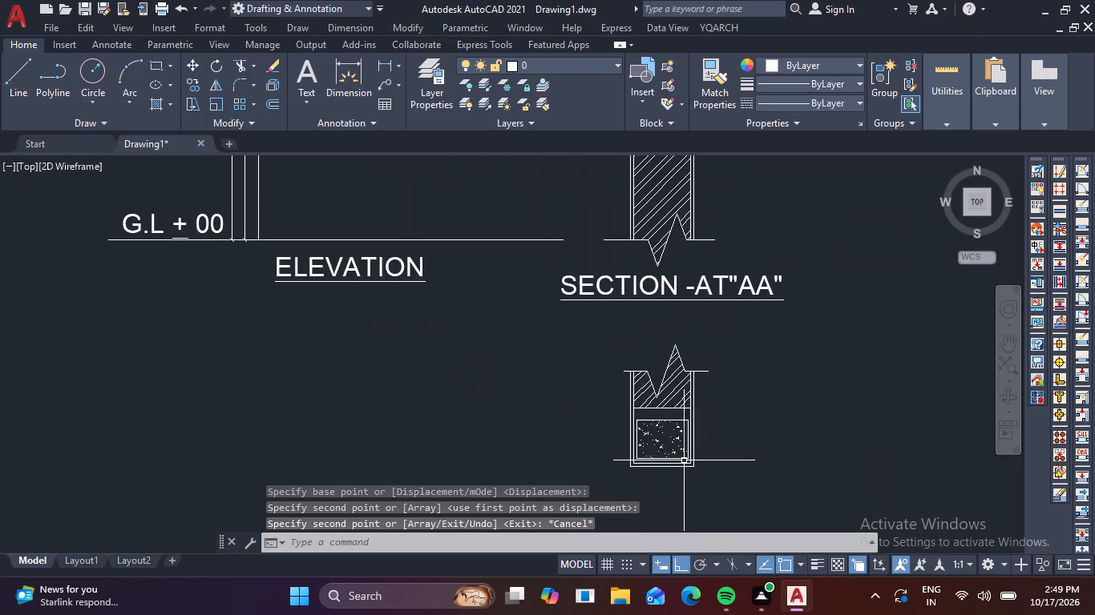
scroll(678, 448, "up", 2)
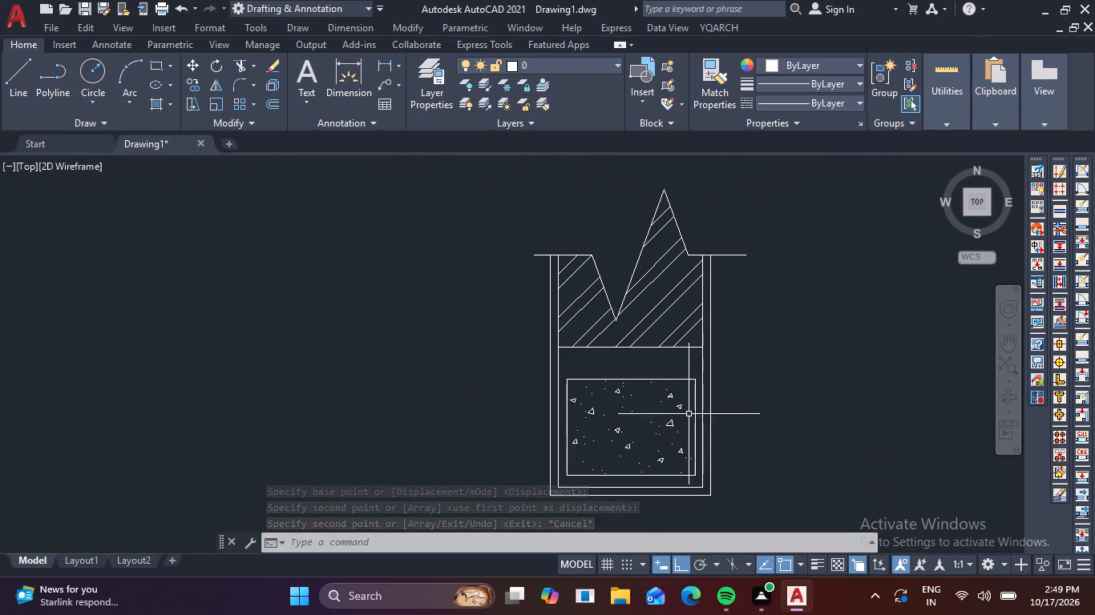
left_click(605, 394)
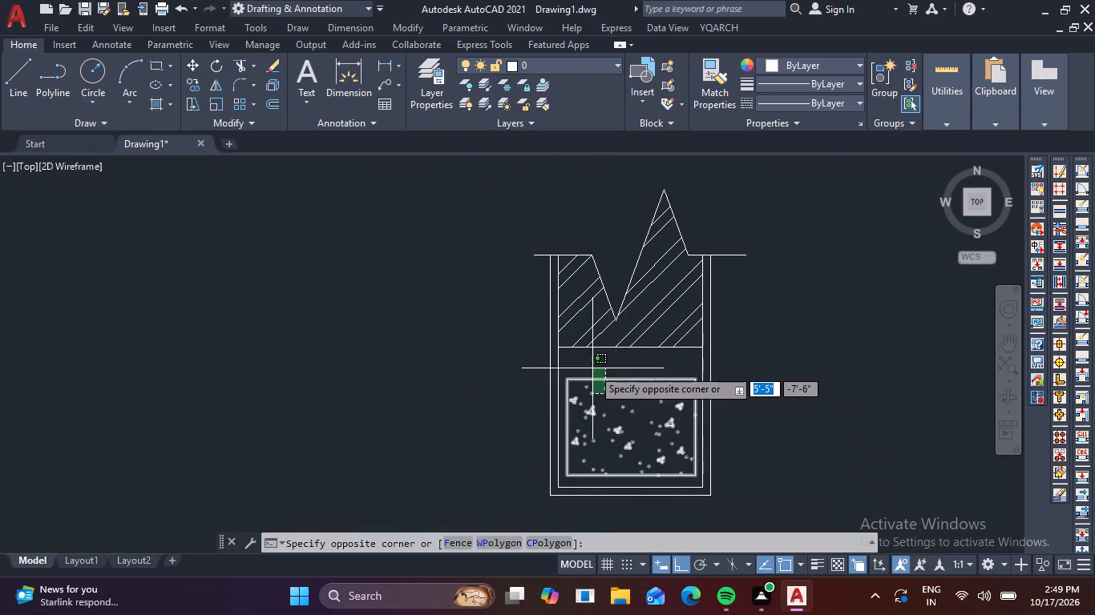
left_click(592, 368)
left_click(664, 343)
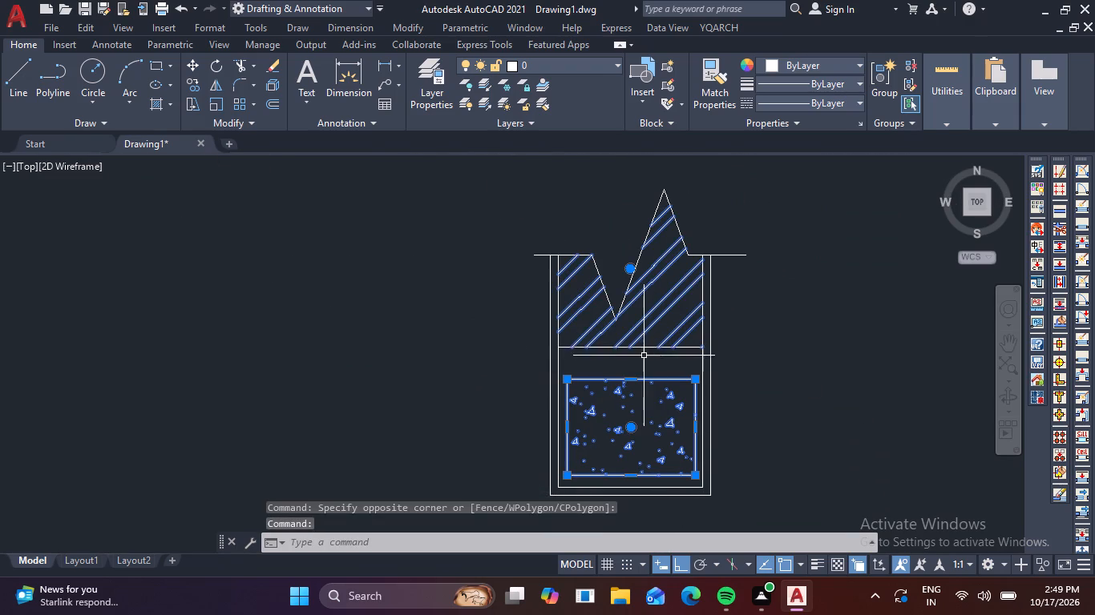
key("Delete")
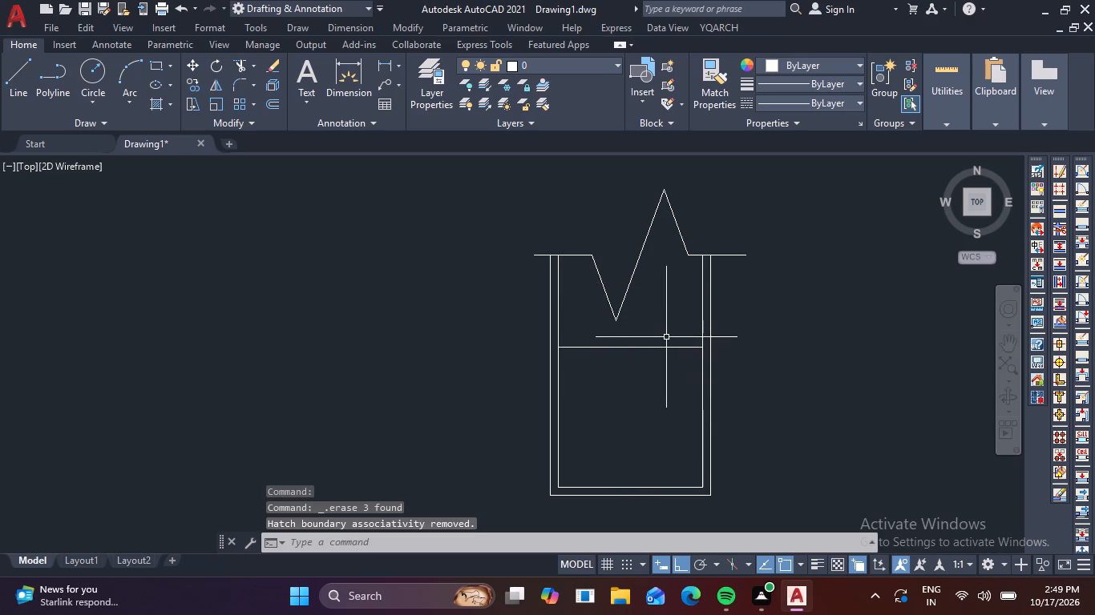
left_click(661, 348)
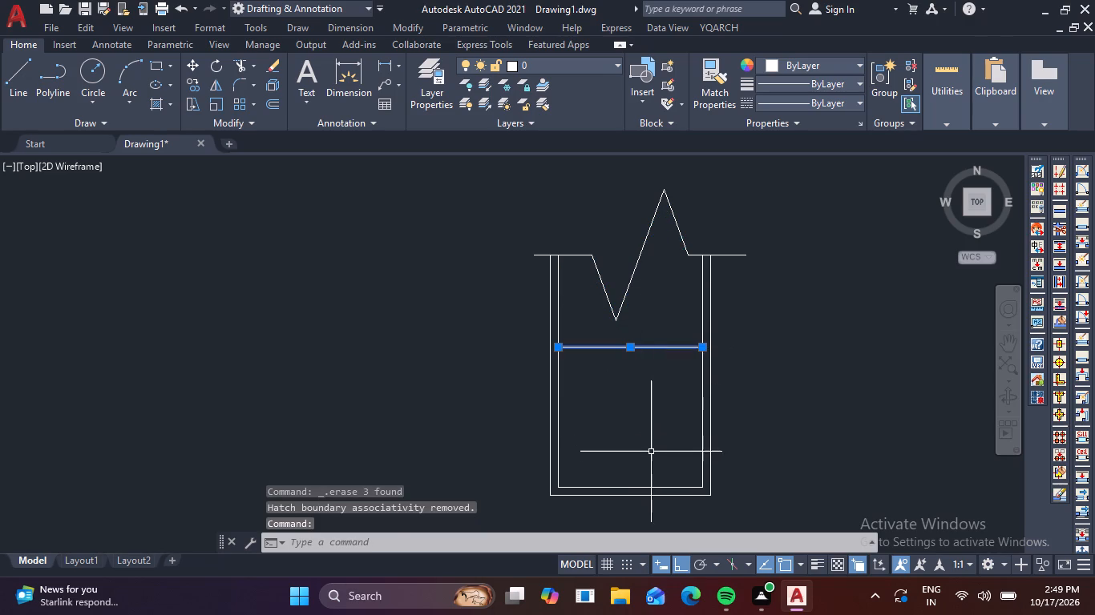
key("Delete")
Rotate the remaining copied wall outline 90° clockwise about the midpoint of its inner plaster line, so the break line faces right.
left_click(737, 517)
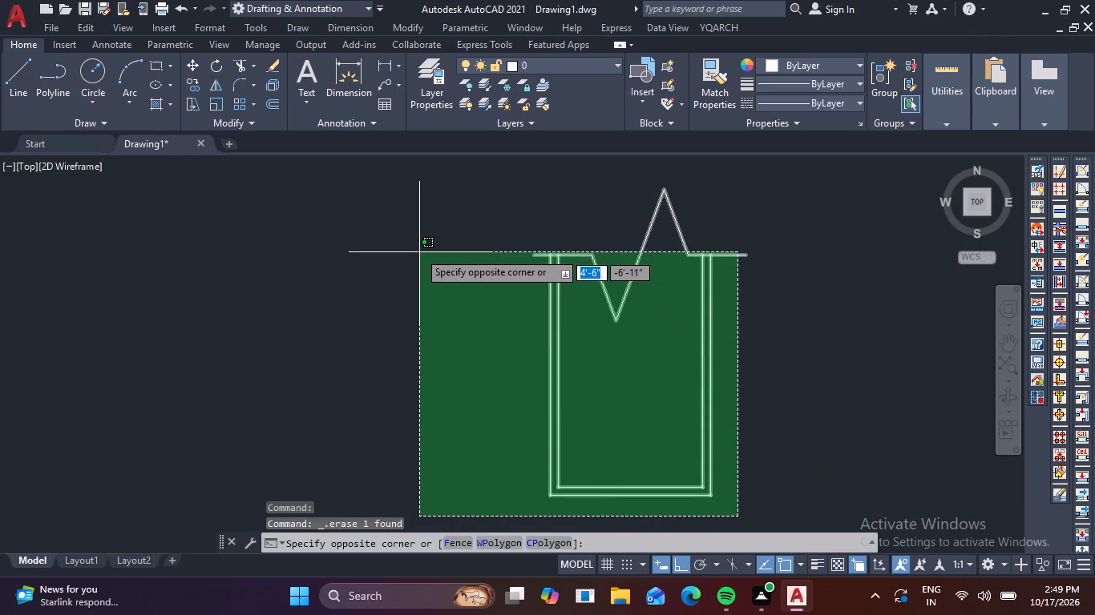
left_click(421, 245)
key("r")
key("o")
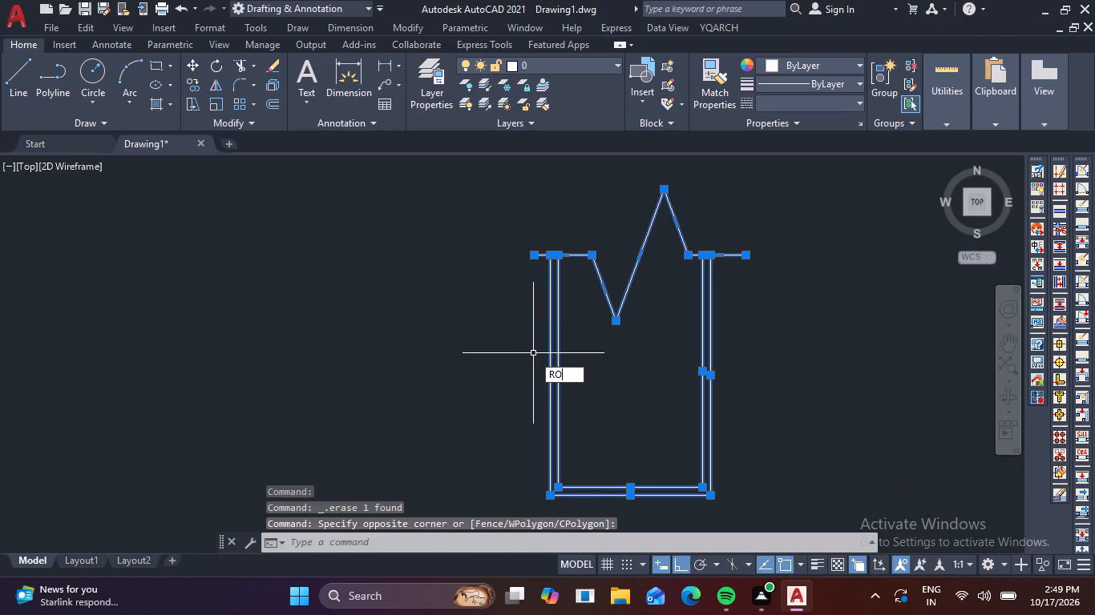
key("space")
left_click_drag(564, 375, 553, 377)
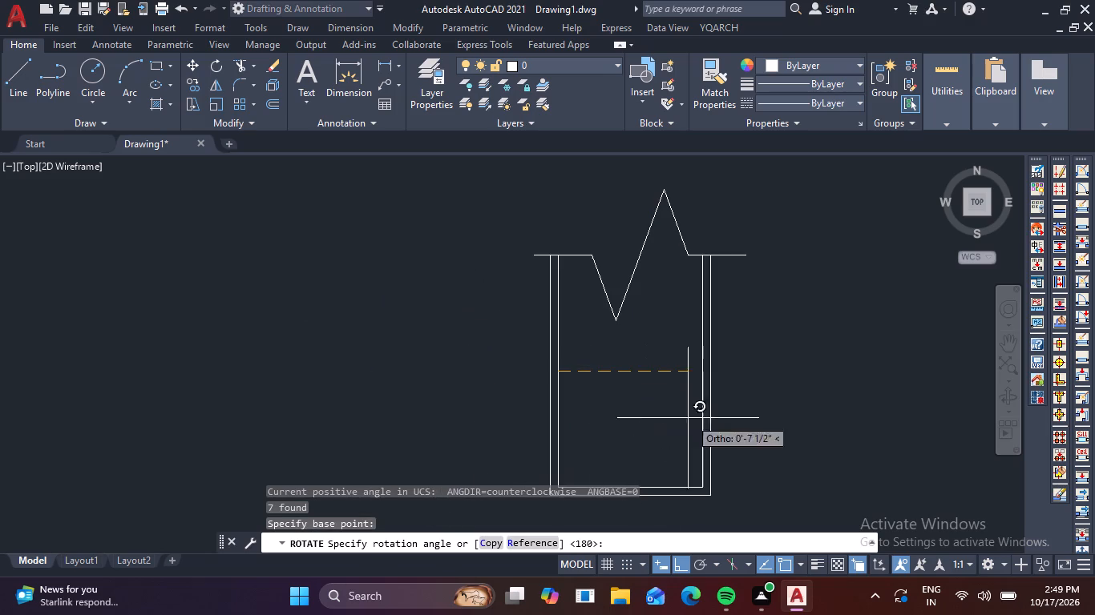
left_click(604, 440)
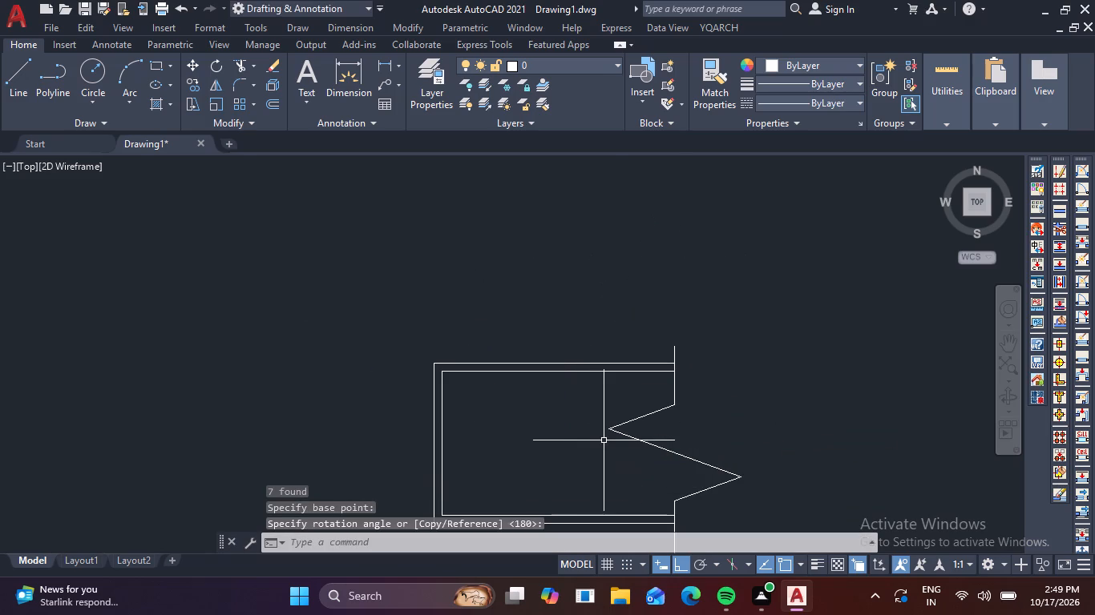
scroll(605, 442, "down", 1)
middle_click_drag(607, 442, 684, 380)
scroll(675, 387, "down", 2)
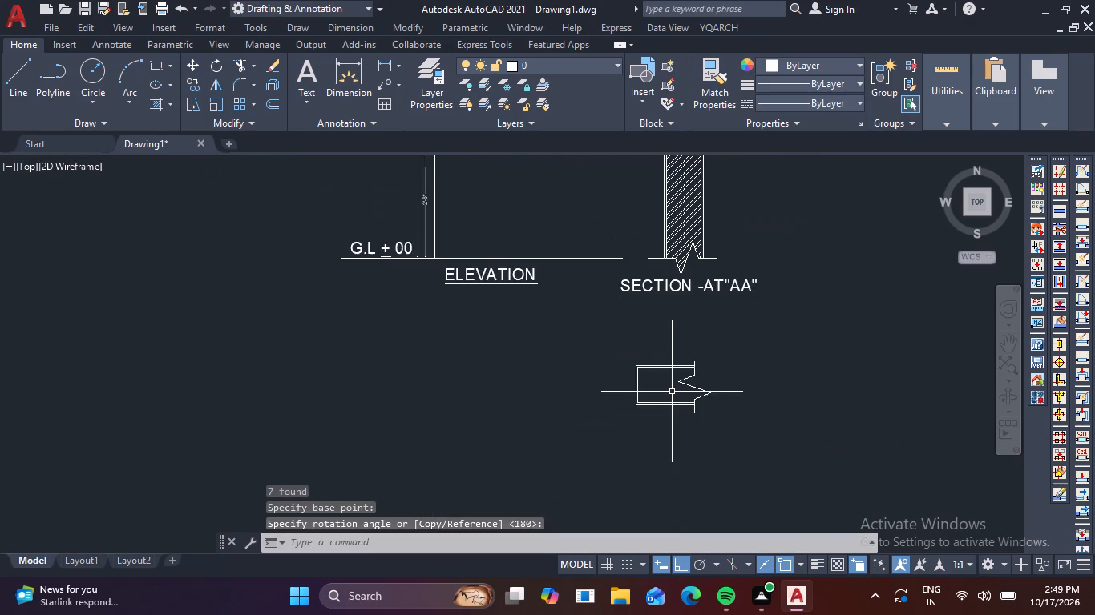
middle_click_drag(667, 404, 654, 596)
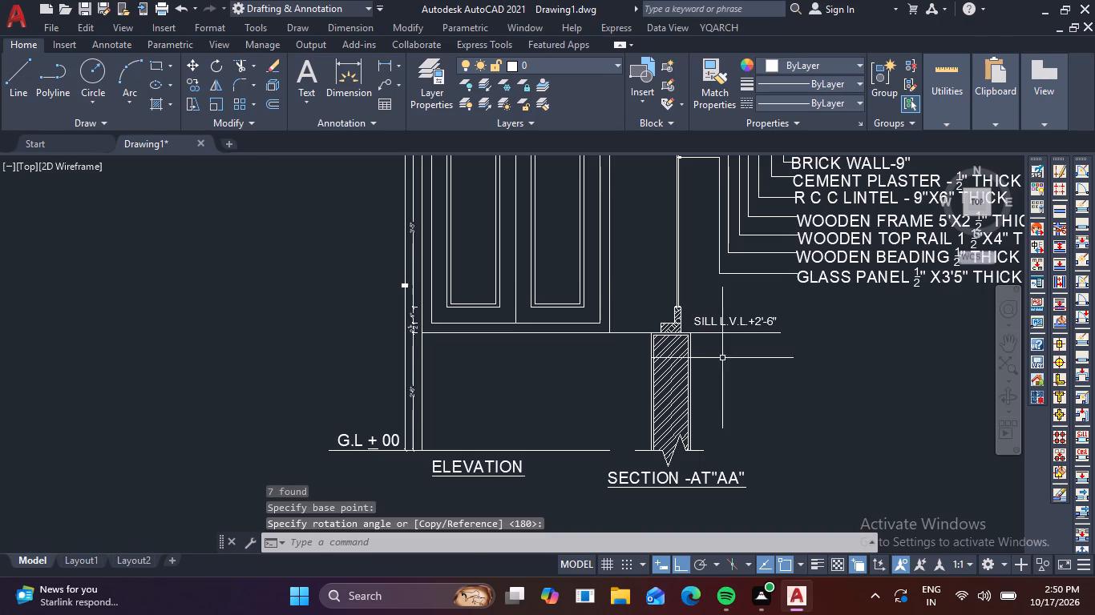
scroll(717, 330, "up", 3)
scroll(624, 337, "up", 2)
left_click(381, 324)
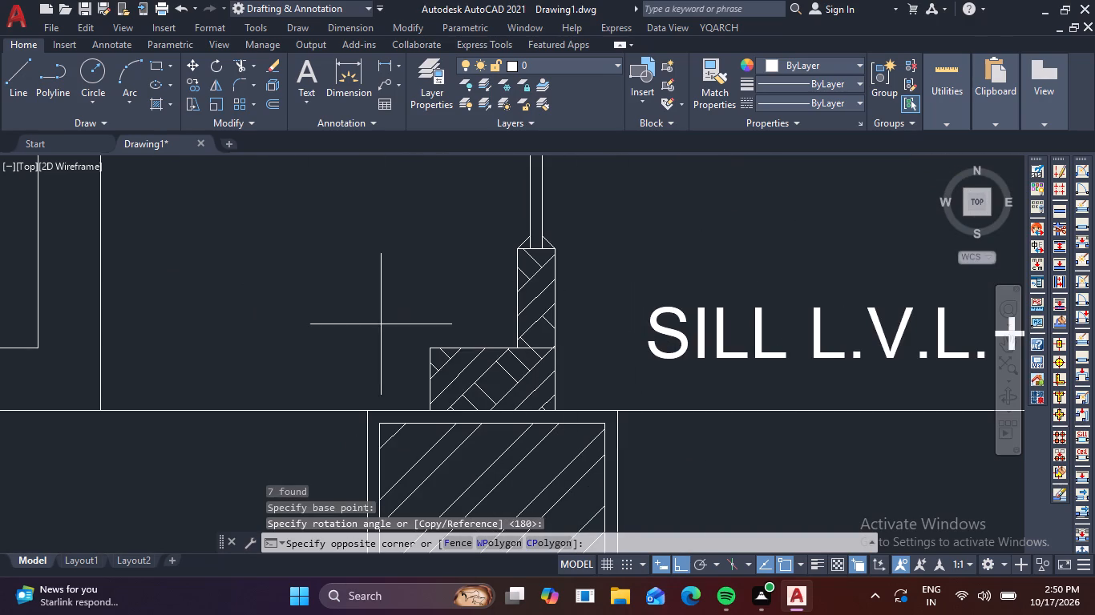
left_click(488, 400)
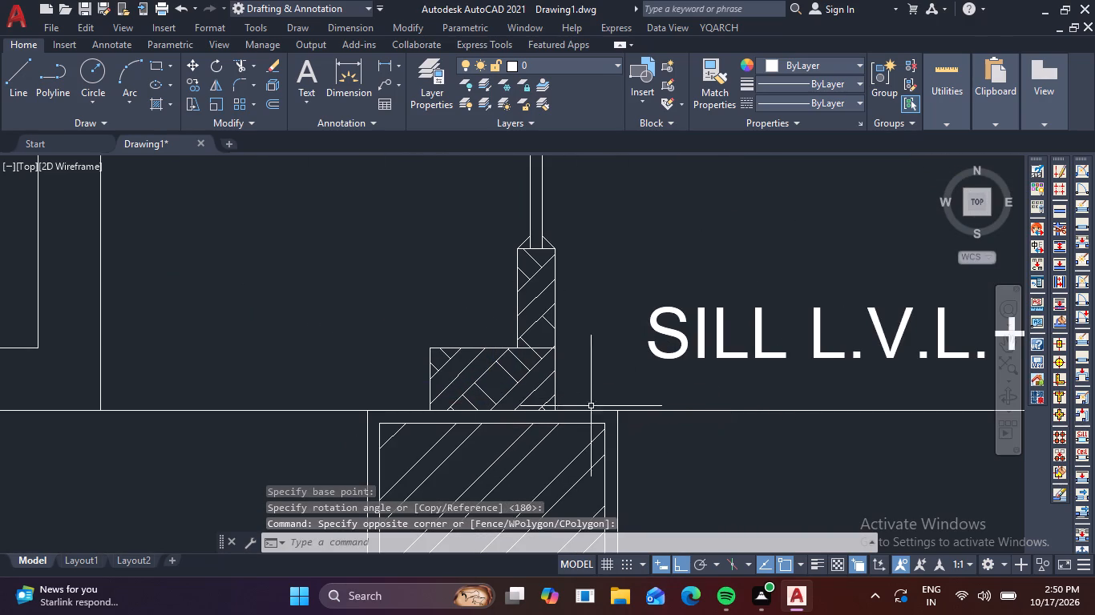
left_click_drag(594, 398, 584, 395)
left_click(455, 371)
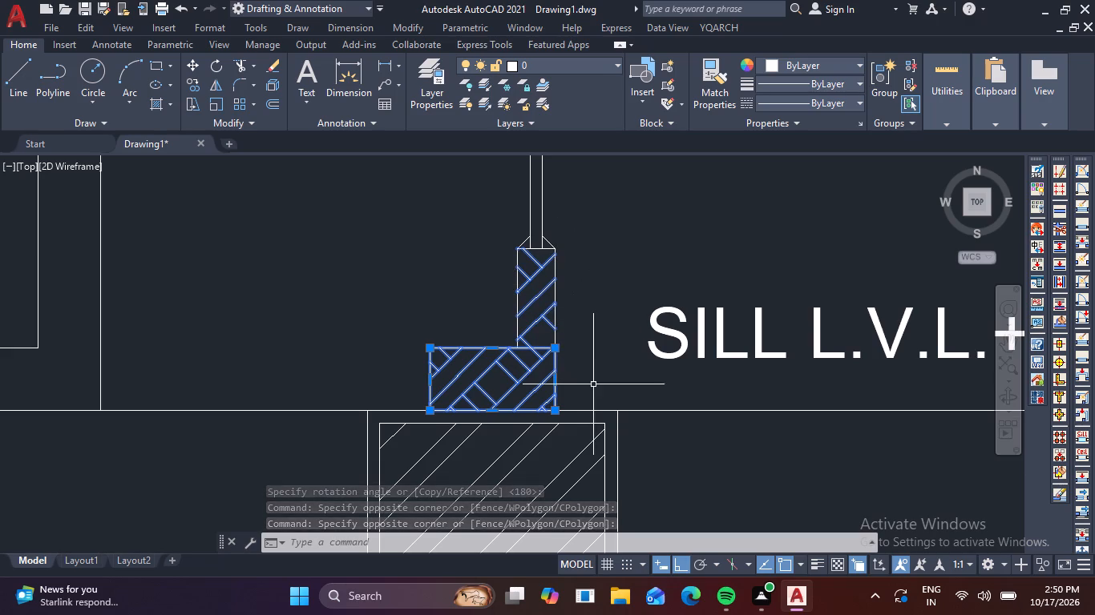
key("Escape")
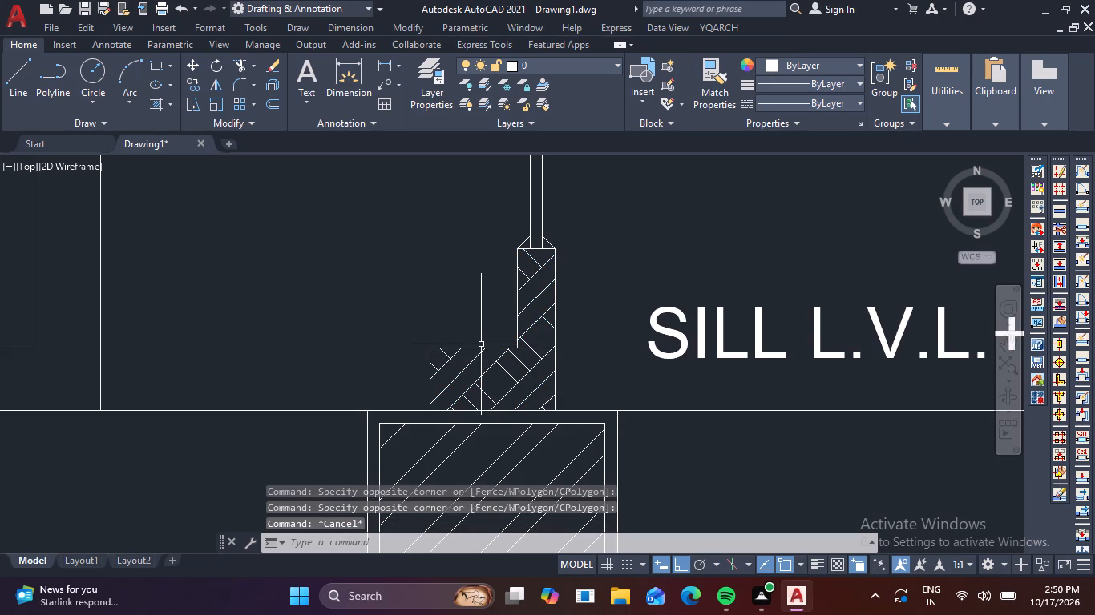
Copy the wooden frame rectangle at the section's sill, without its hatch, to the empty space right of the rotated wall outline.
left_click(485, 348)
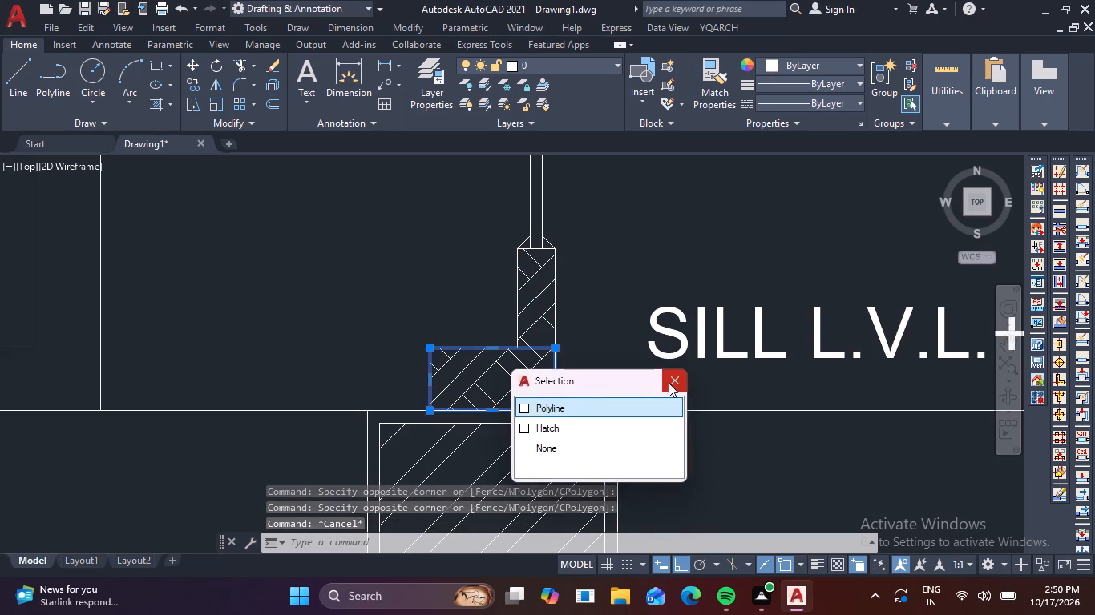
key("c")
key("o")
key("space")
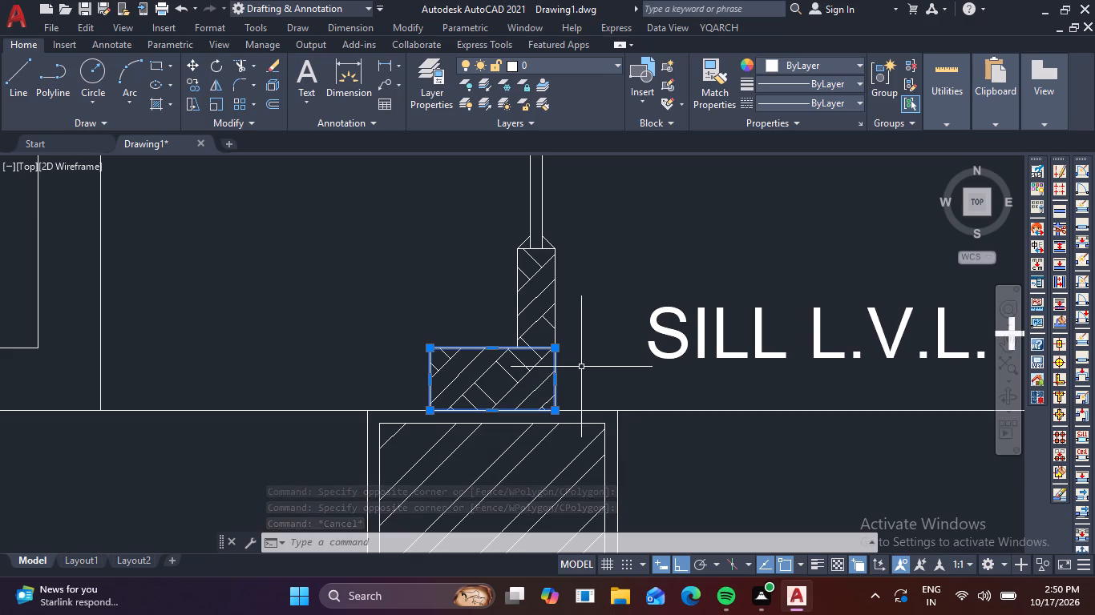
left_click(581, 367)
left_click(655, 375)
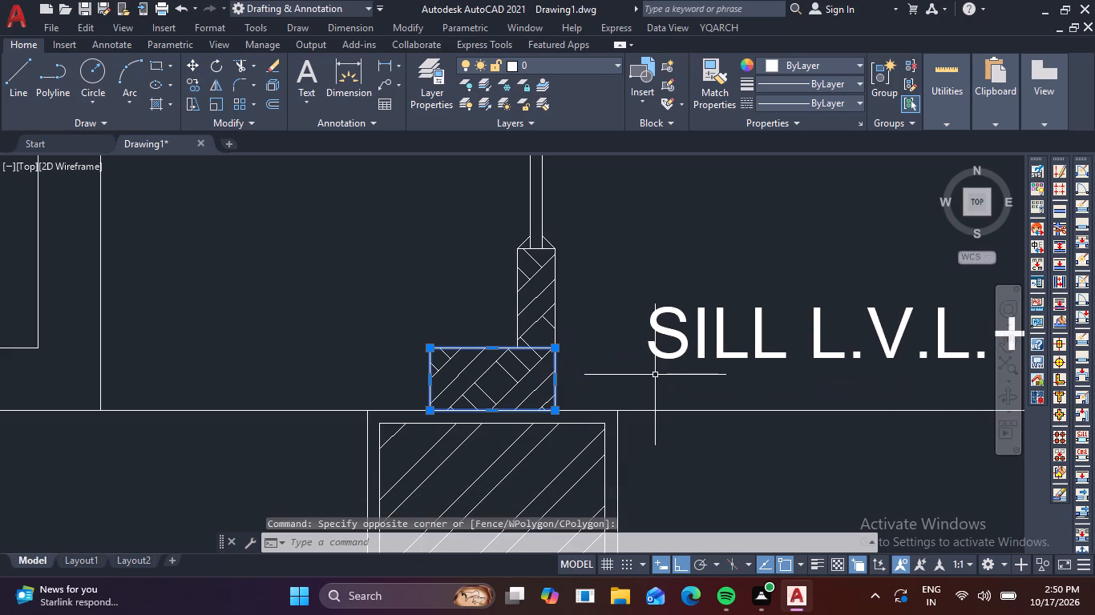
key("c")
key("o")
key("space")
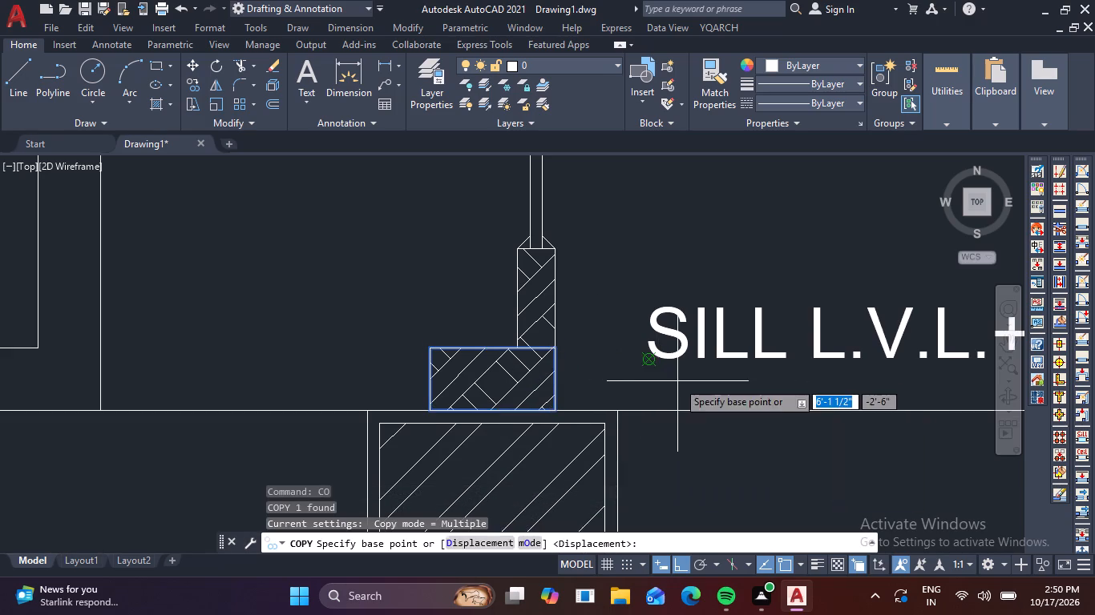
left_click(633, 379)
scroll(826, 545, "down", 3)
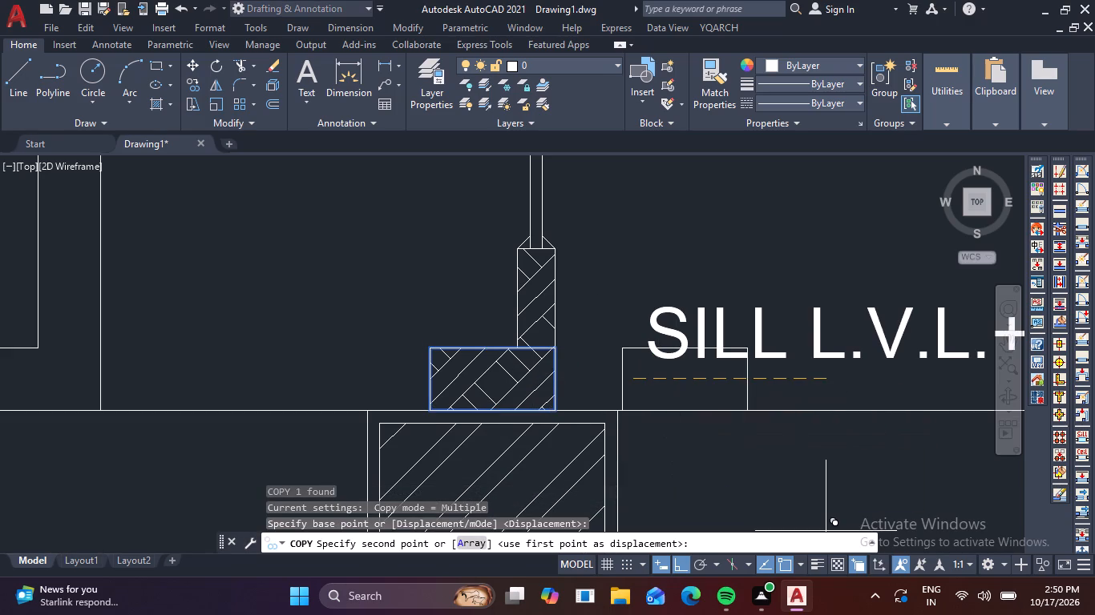
key("F8")
scroll(803, 539, "down", 2)
middle_click_drag(766, 473, 743, 279)
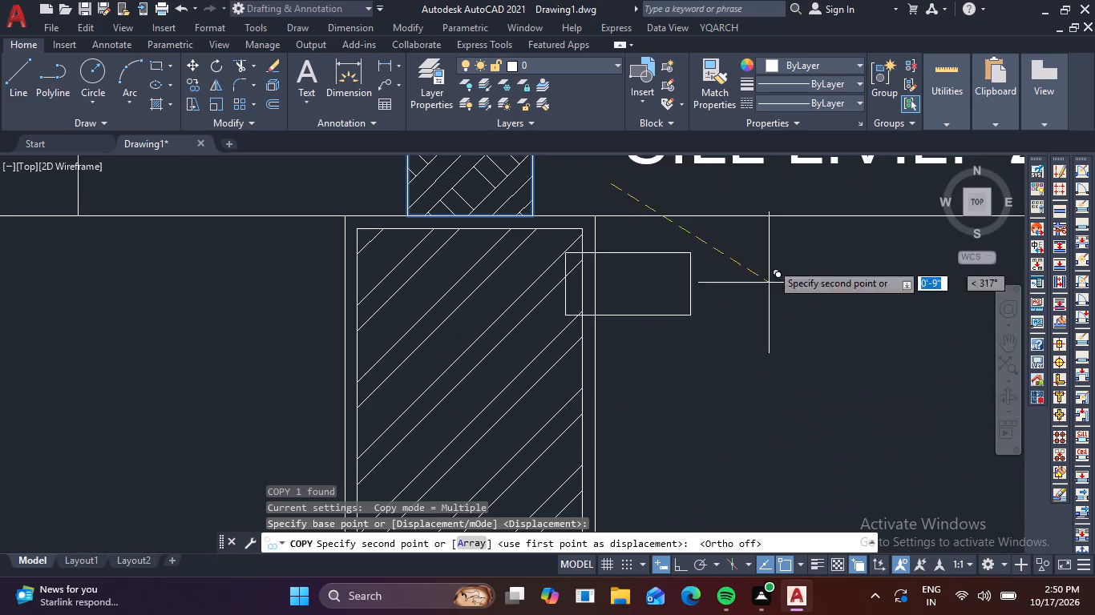
middle_click_drag(771, 205, 771, 194)
middle_click_drag(787, 380, 766, 187)
scroll(809, 415, "down", 3)
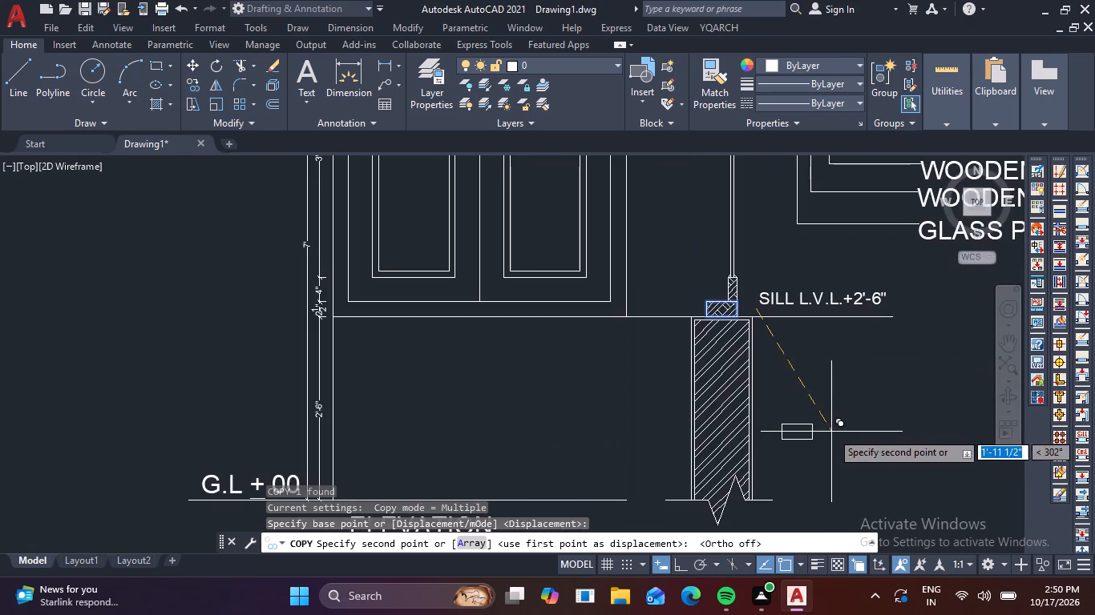
scroll(831, 432, "down", 1)
middle_click_drag(831, 432, 743, 245)
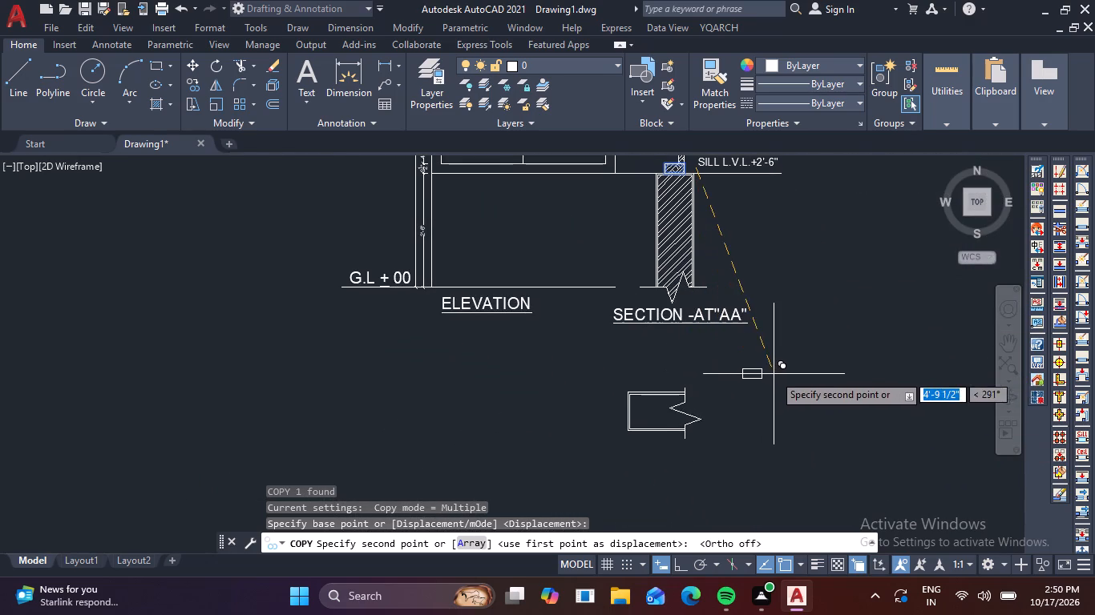
left_click(842, 396)
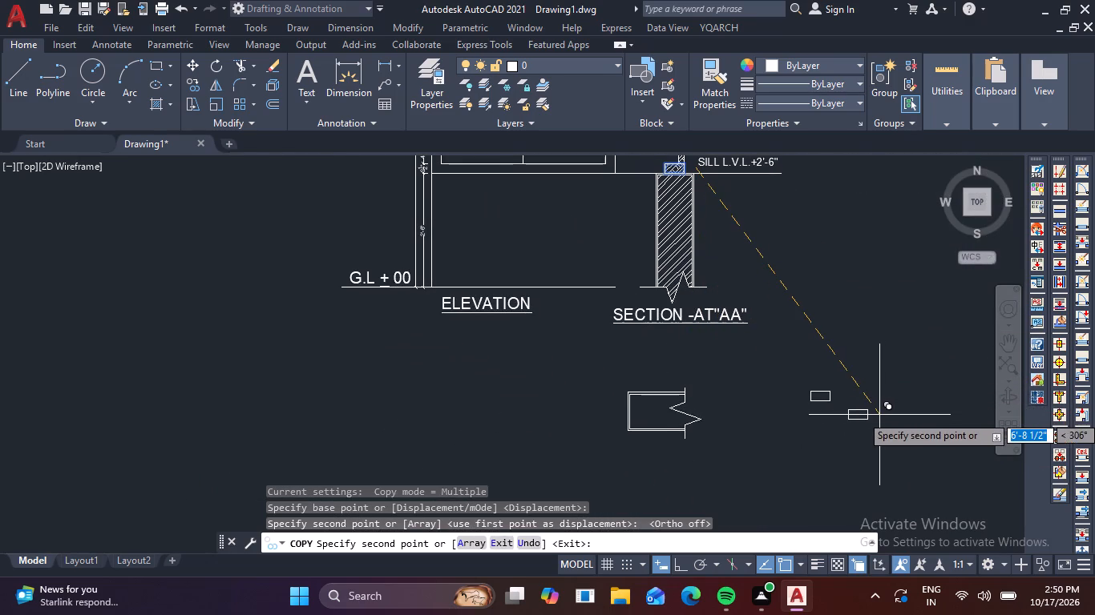
key("Escape")
key("Escape")
Rotate the copied frame rectangle 90° clockwise so that its long side stands vertical.
scroll(828, 406, "up", 4)
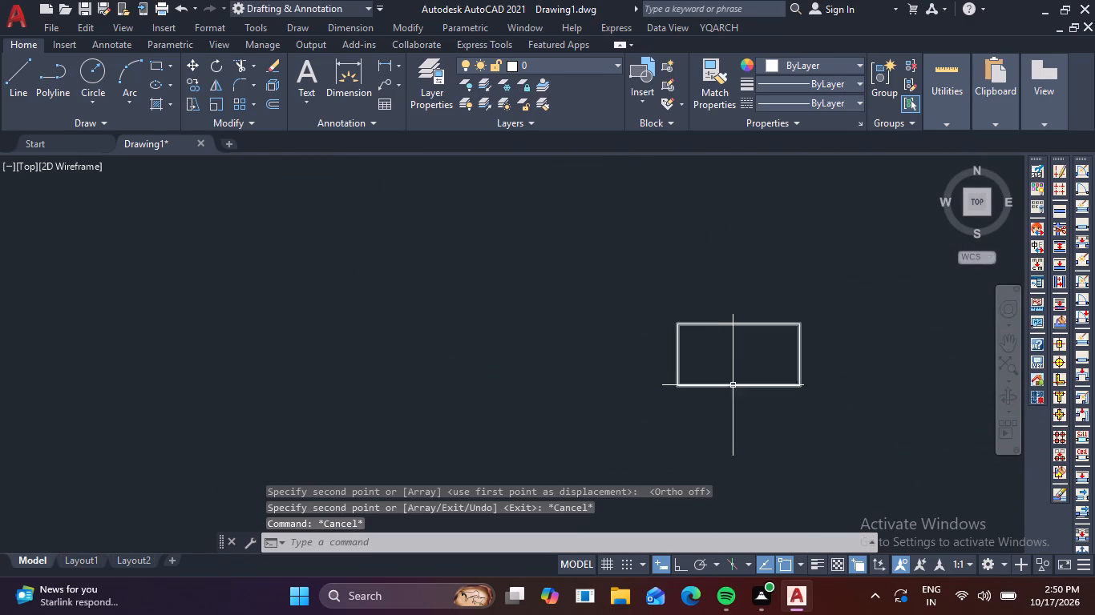
left_click(738, 380)
left_click(733, 417)
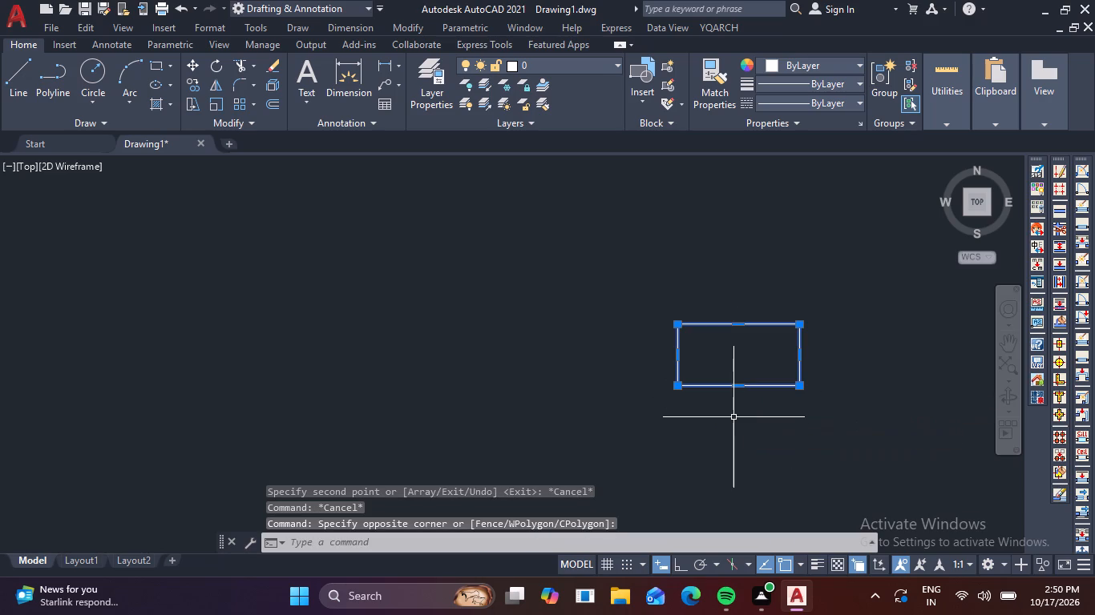
key("t")
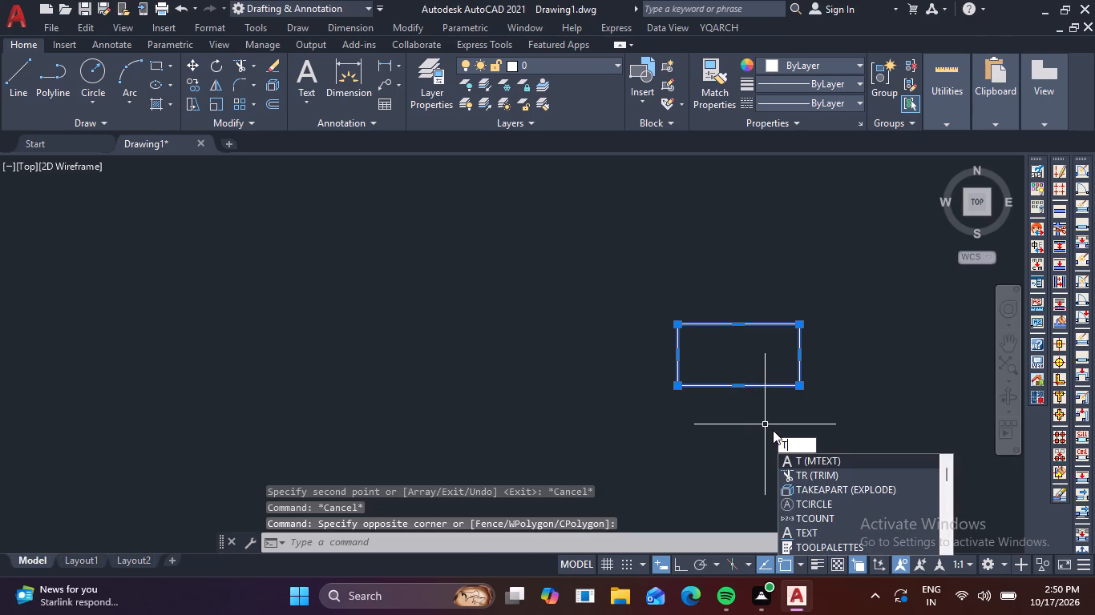
key("BackSpace")
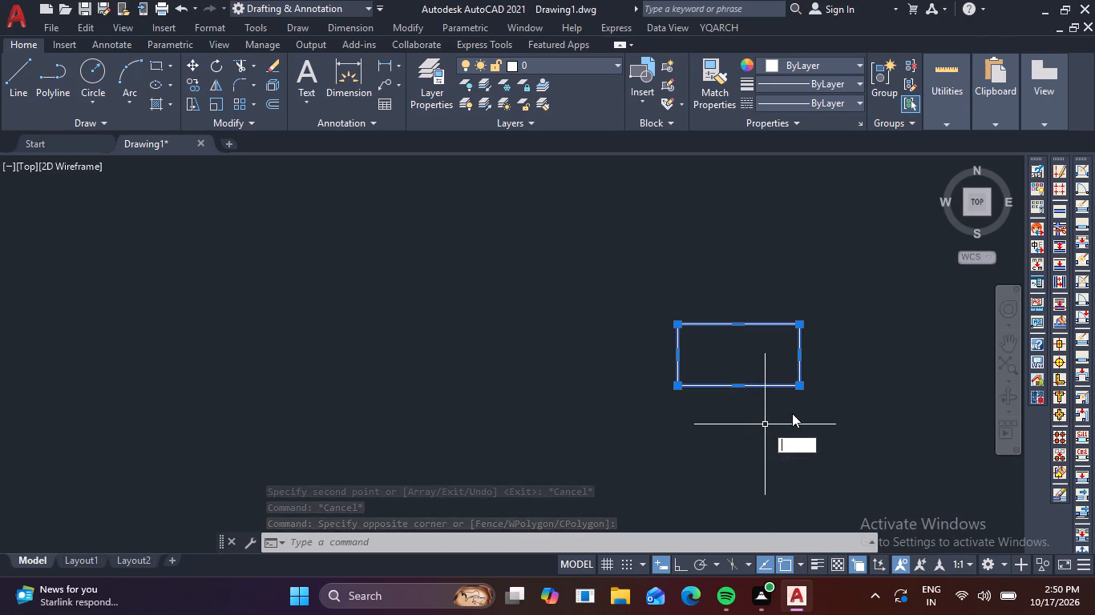
key("r")
key("o")
key("space")
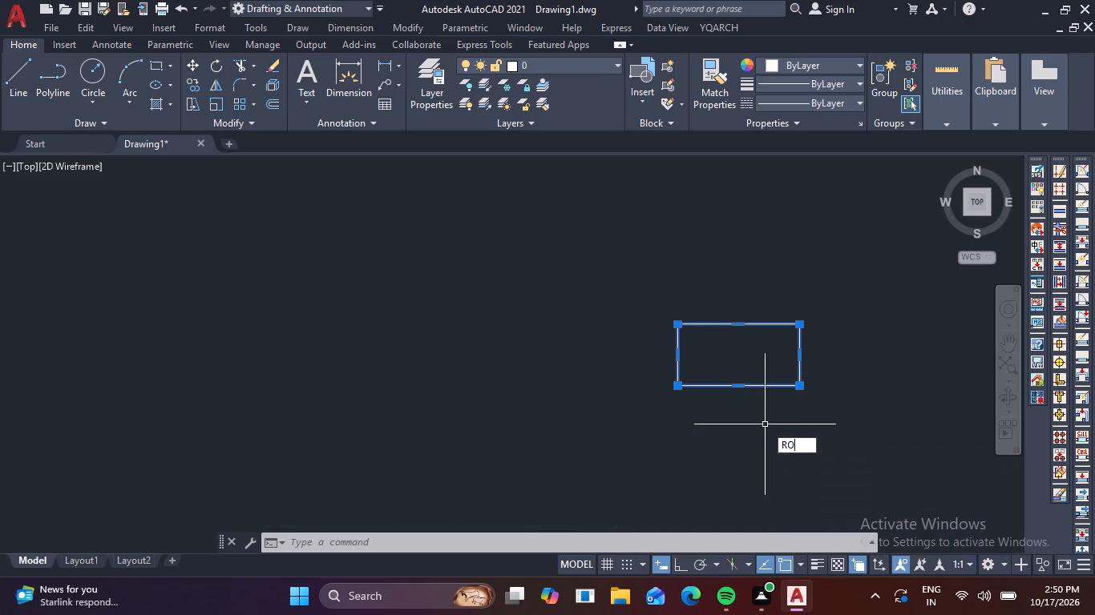
left_click(765, 396)
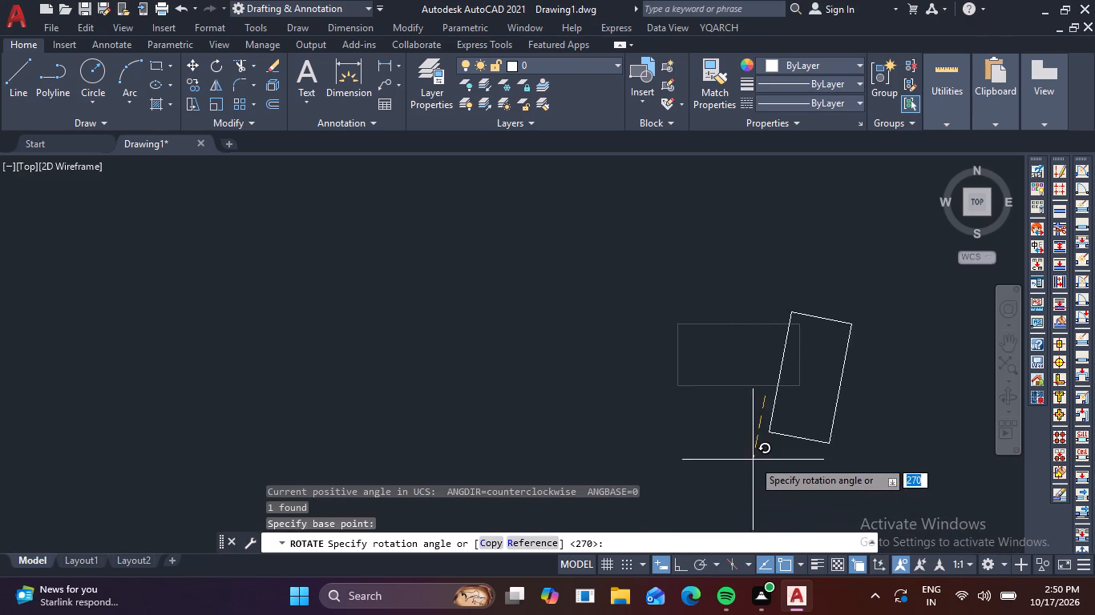
key("F8")
left_click(784, 505)
Move the upright frame rectangle by its right-side midpoint onto the midpoint of the wall outline's outer left edge.
left_click(891, 474)
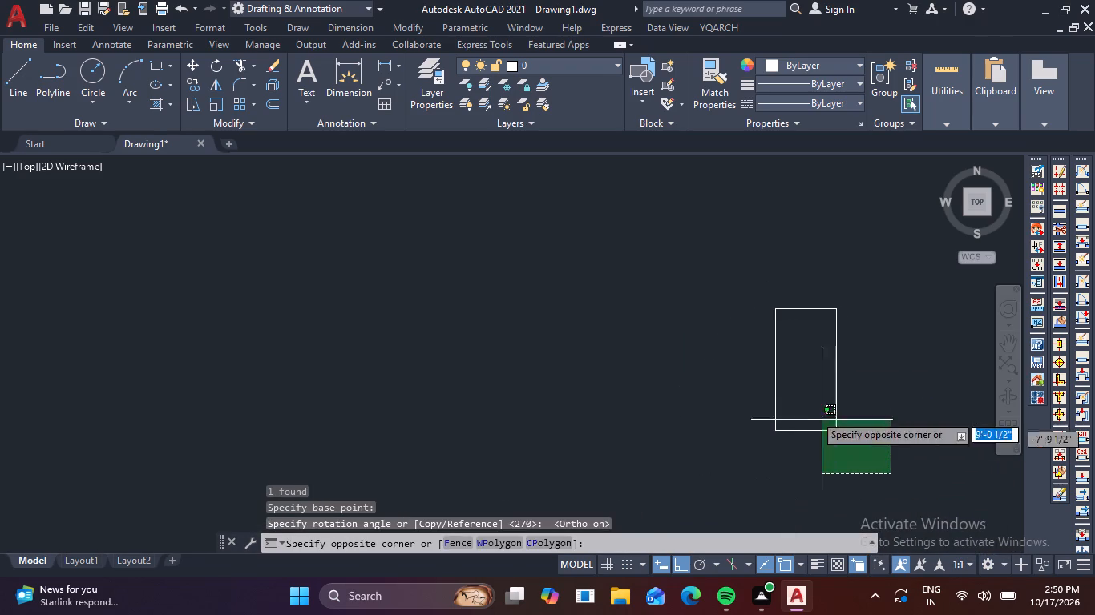
left_click(777, 392)
type("M")
key("space")
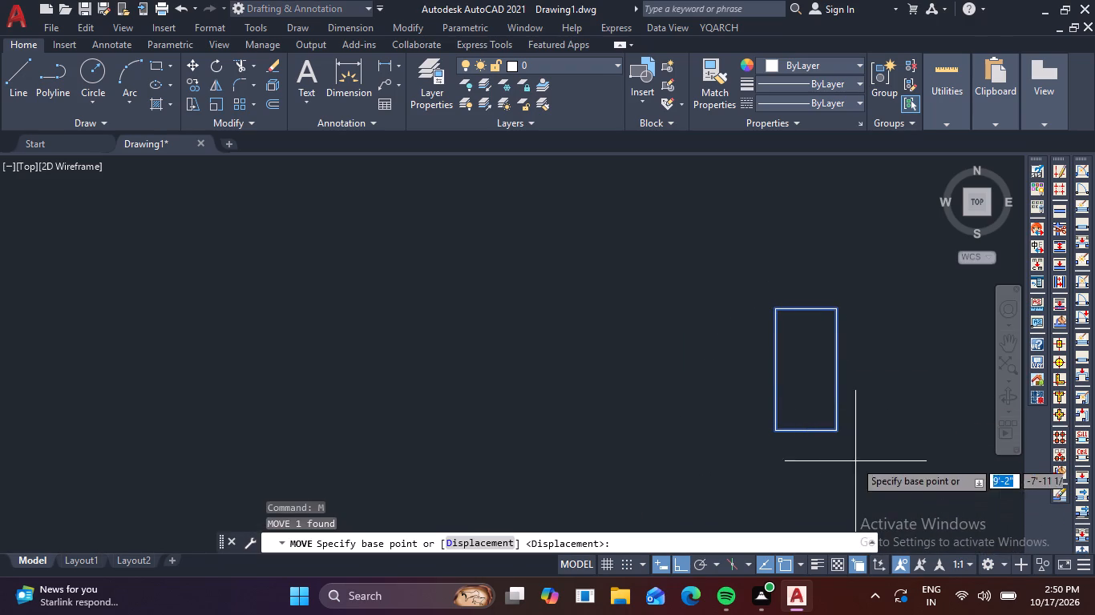
left_click(836, 368)
scroll(745, 408, "down", 2)
key("F8")
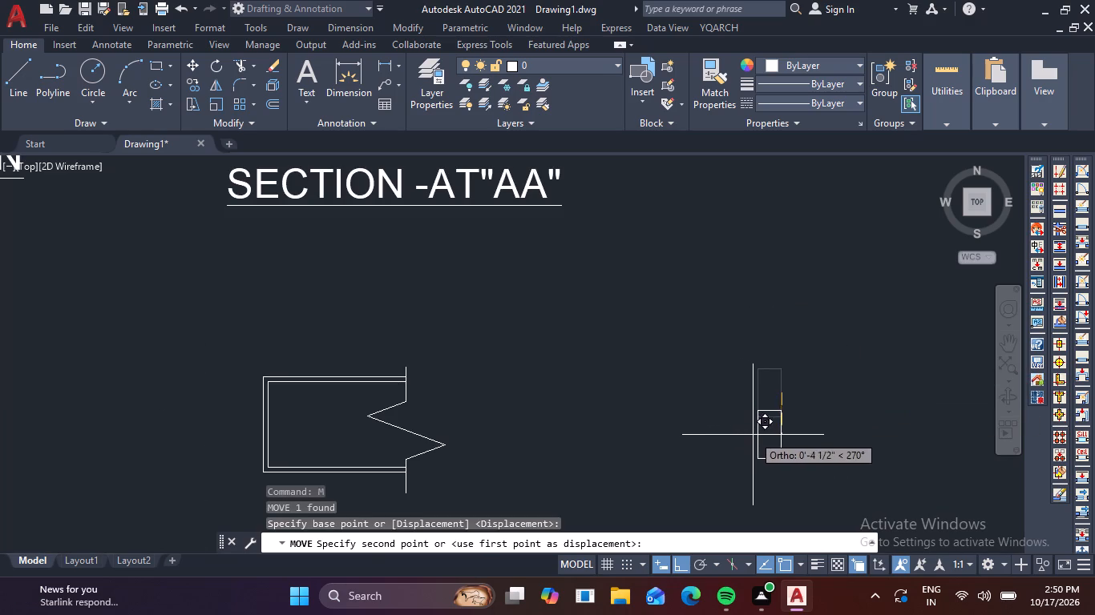
scroll(208, 436, "up", 2)
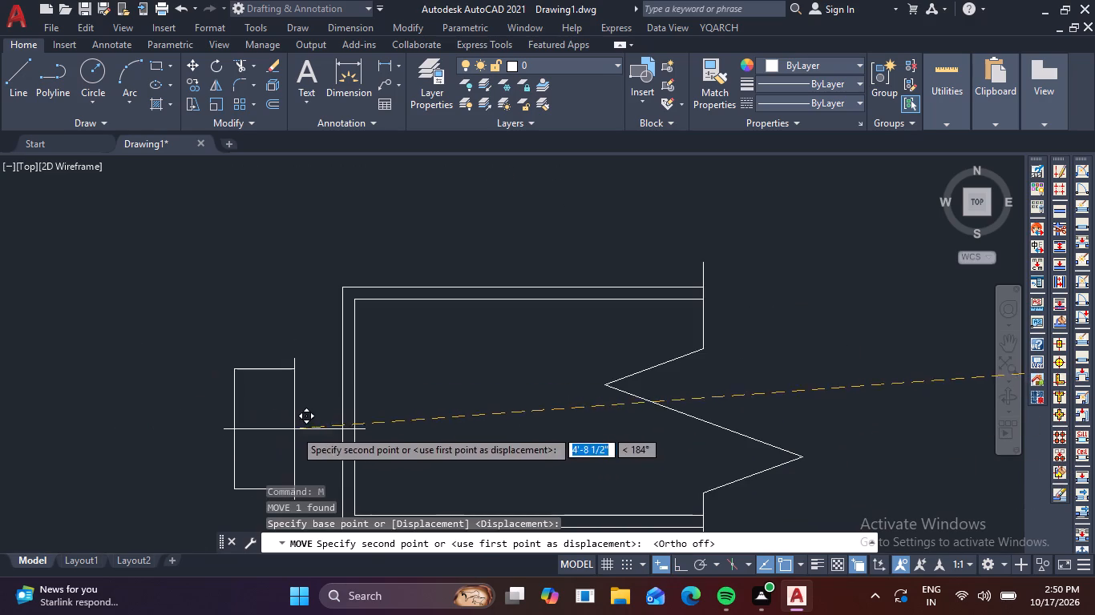
left_click(341, 405)
Copy the narrow bottom rail rectangle above the section's sill frame, without its hatch, to the space right of the new wall view.
scroll(442, 415, "down", 4)
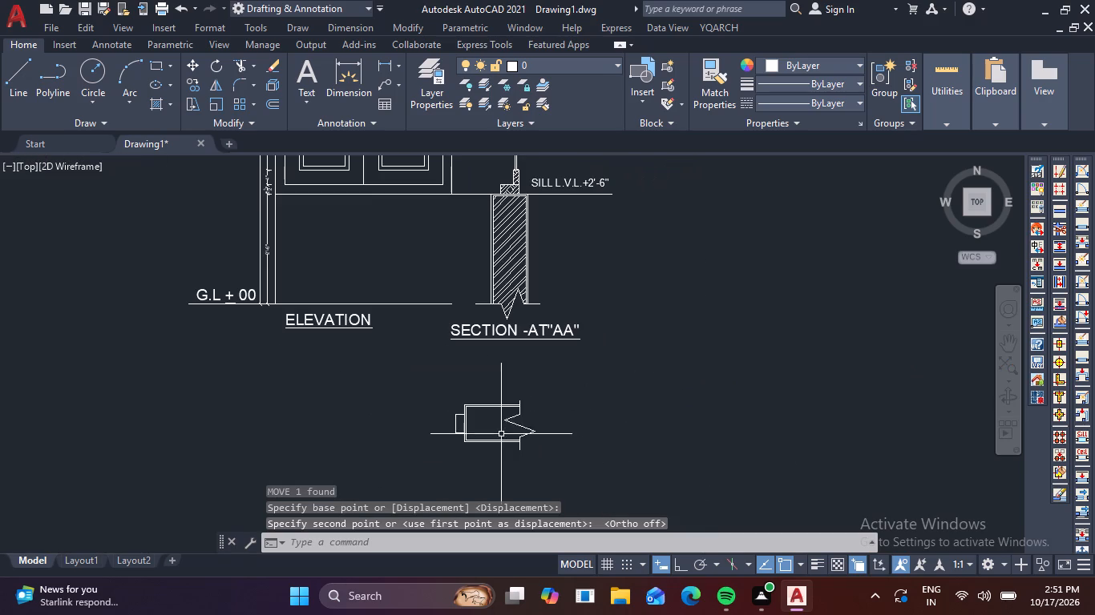
middle_click_drag(579, 187, 595, 227)
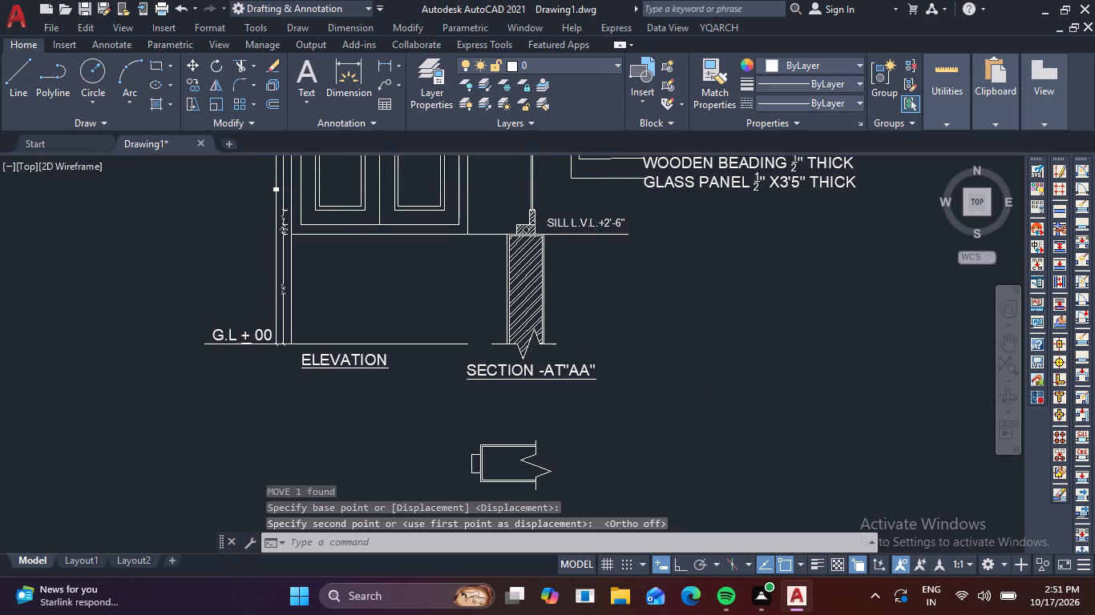
scroll(580, 204, "up", 4)
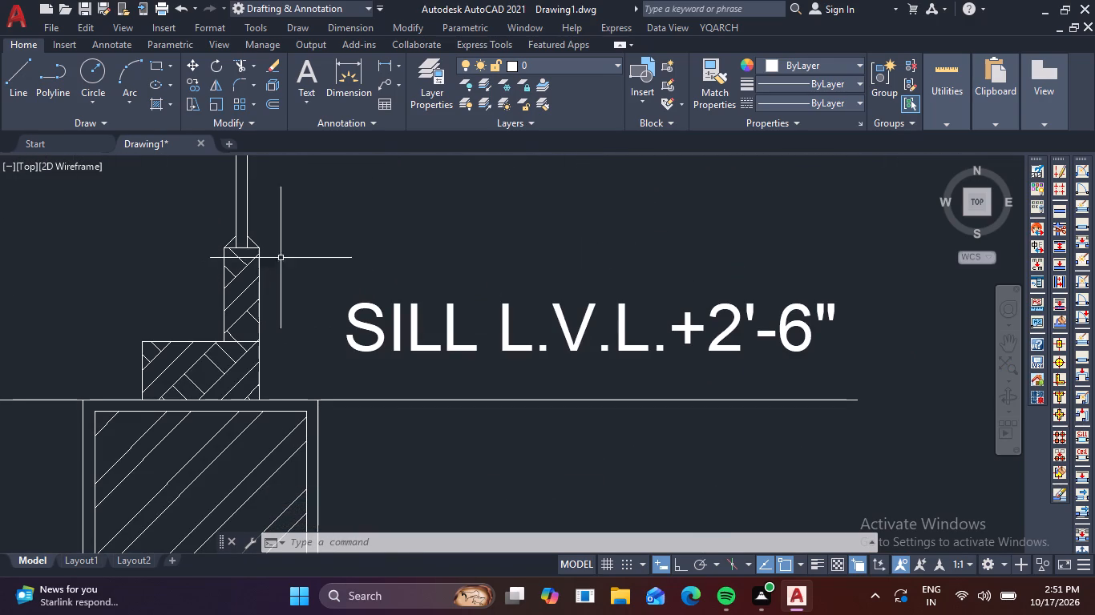
scroll(263, 290, "up", 2)
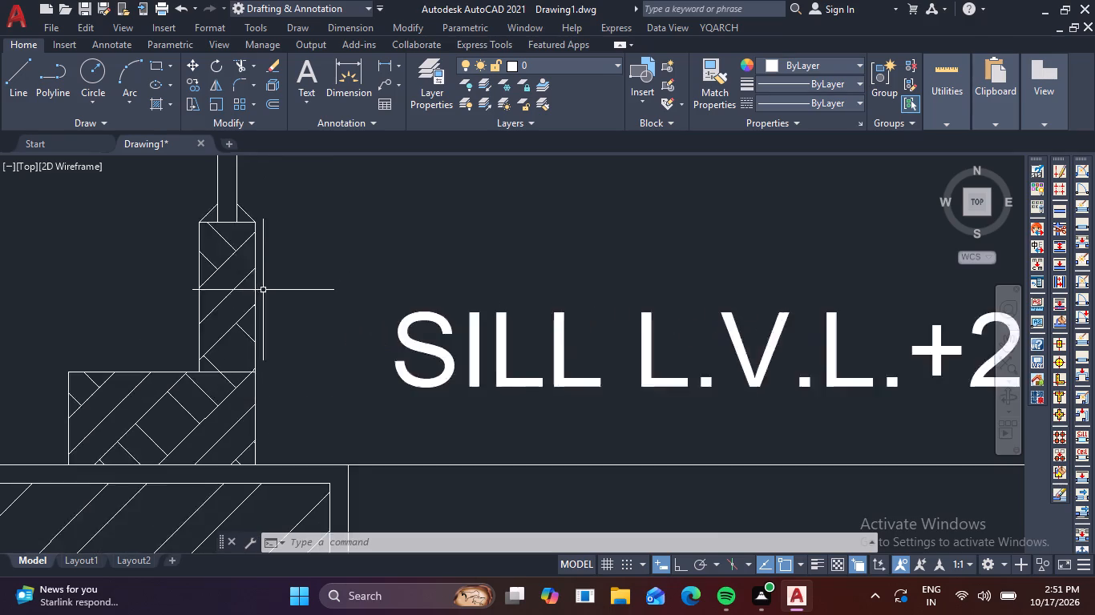
scroll(263, 290, "up", 2)
left_click(219, 262)
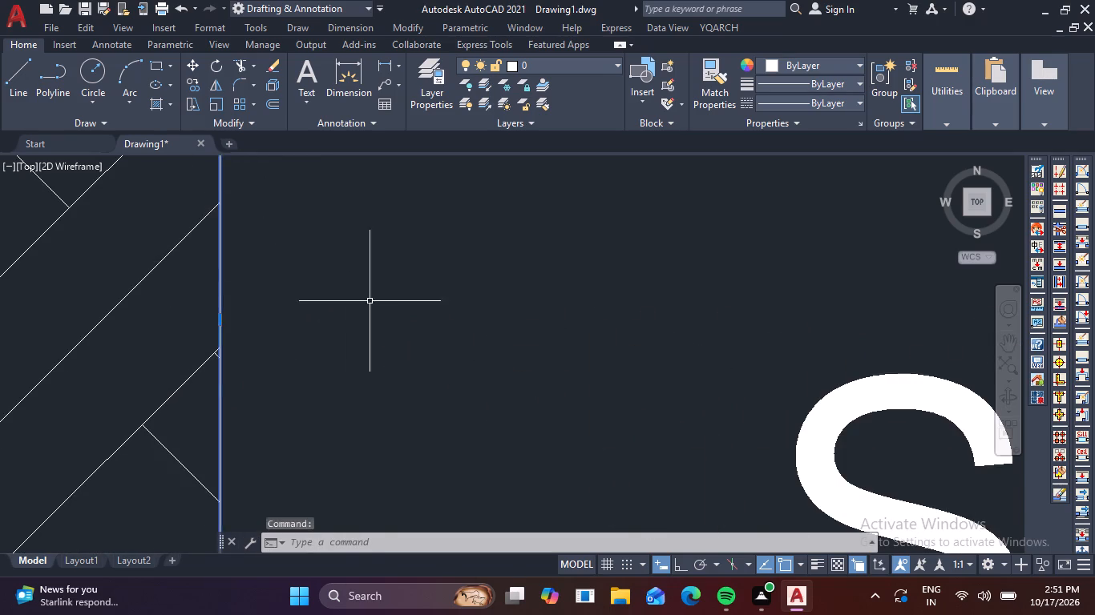
scroll(374, 300, "down", 5)
key("c")
key("o")
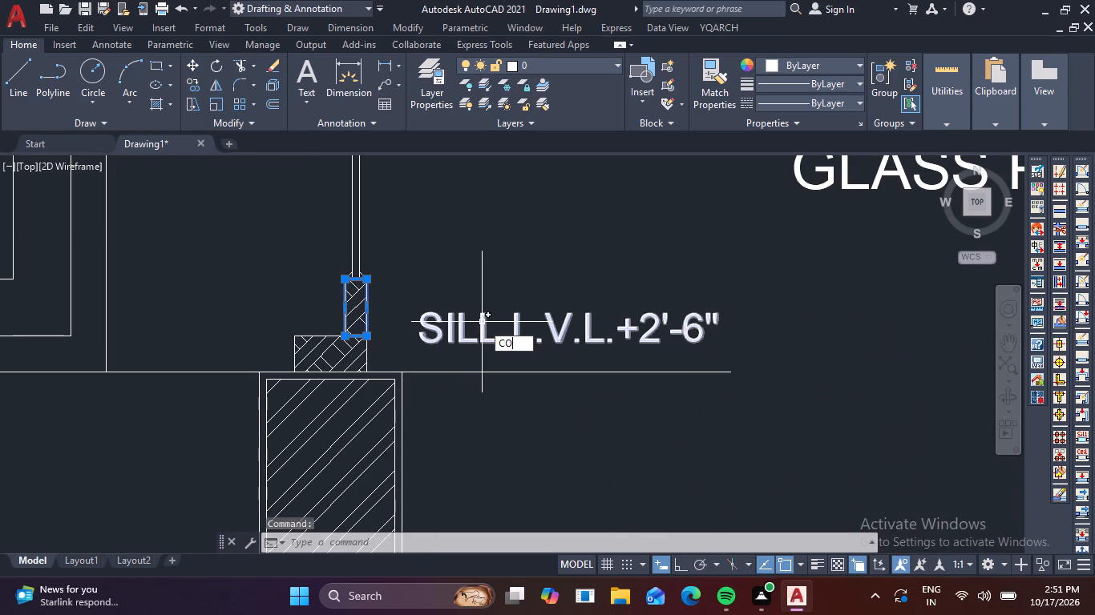
key("space")
left_click(495, 331)
scroll(818, 406, "down", 4)
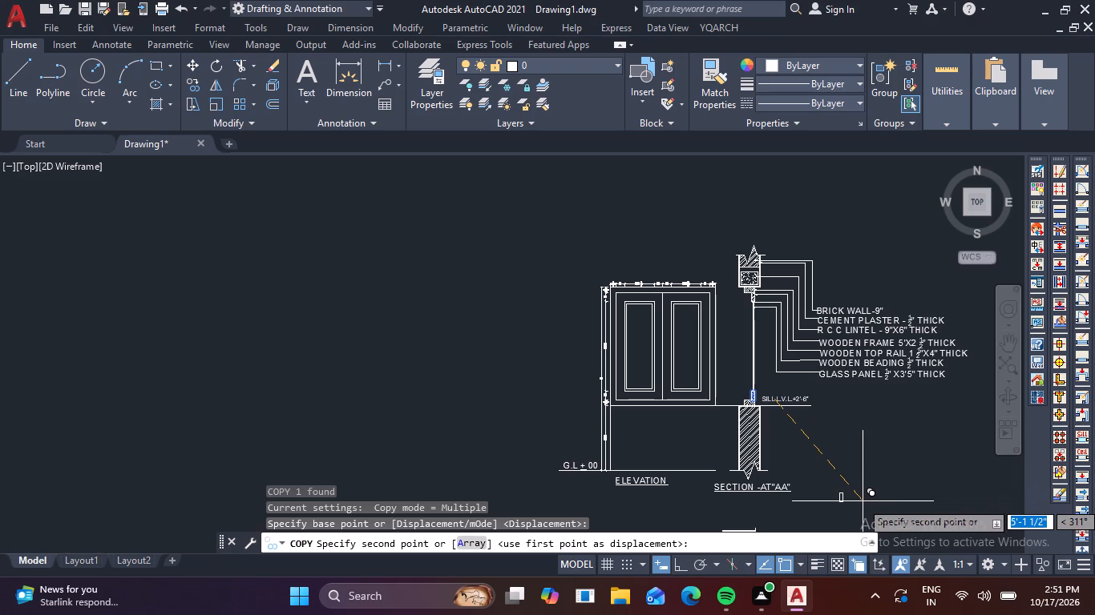
scroll(865, 500, "down", 1)
middle_click_drag(853, 512, 794, 449)
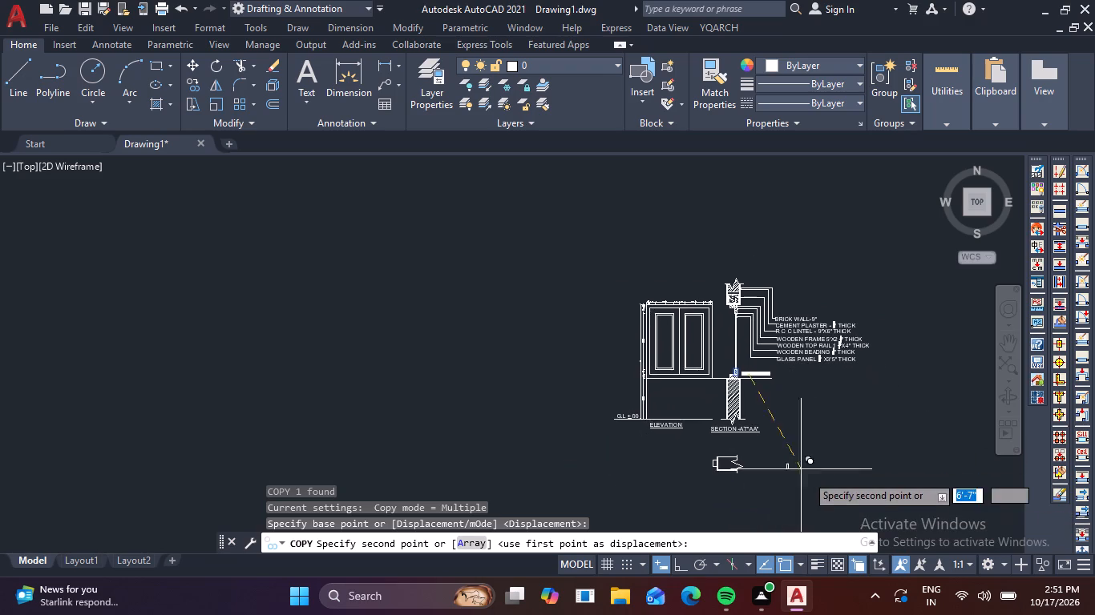
scroll(810, 481, "up", 3)
left_click(629, 430)
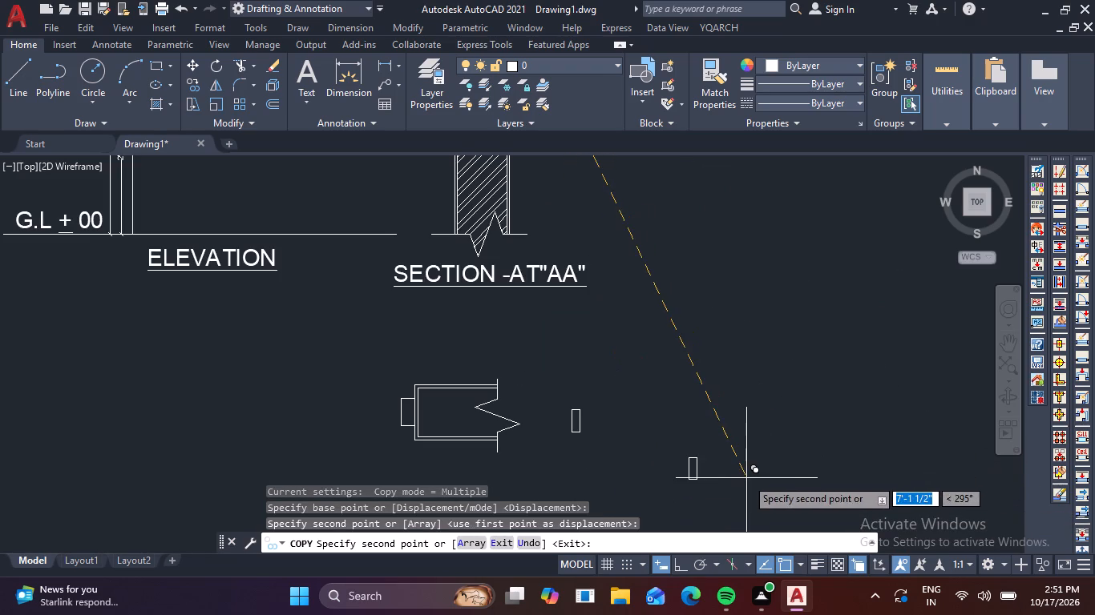
key("Escape")
Rotate the copied rail rectangle 90° clockwise so that it lies horizontally.
scroll(651, 444, "up", 4)
scroll(515, 416, "down", 1)
middle_click(636, 454)
left_click_drag(370, 429, 357, 420)
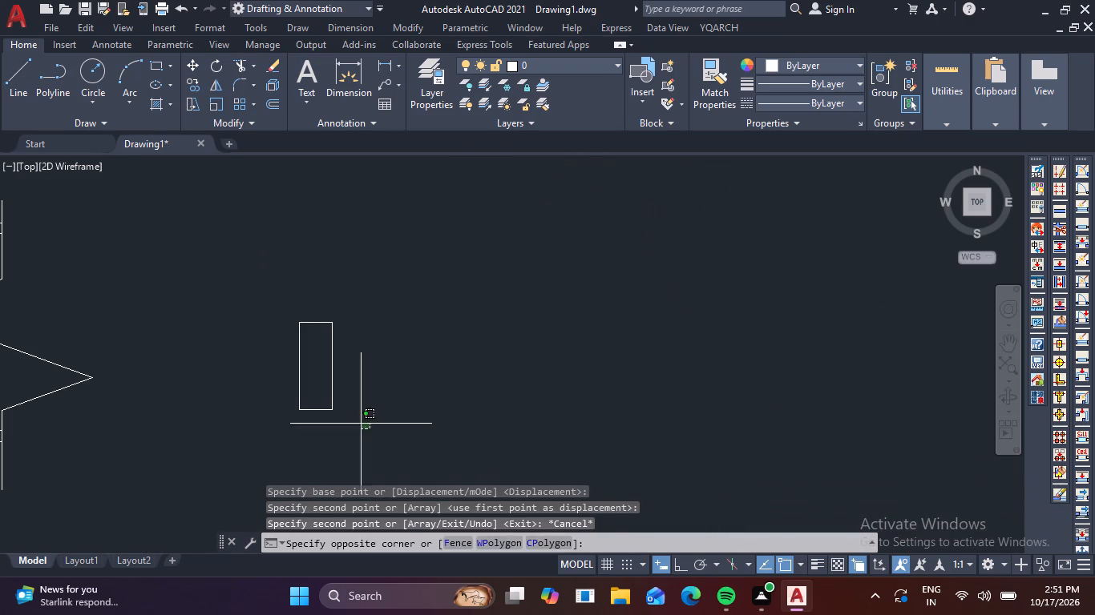
left_click_drag(357, 420, 333, 407)
left_click(232, 352)
key("r")
key("o")
key("space")
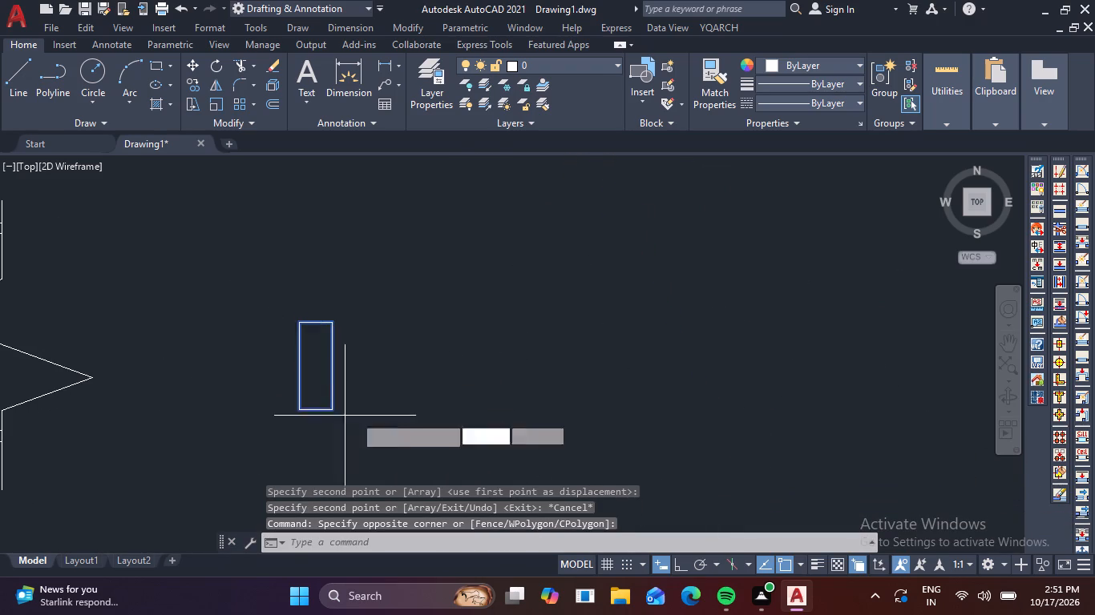
left_click(421, 409)
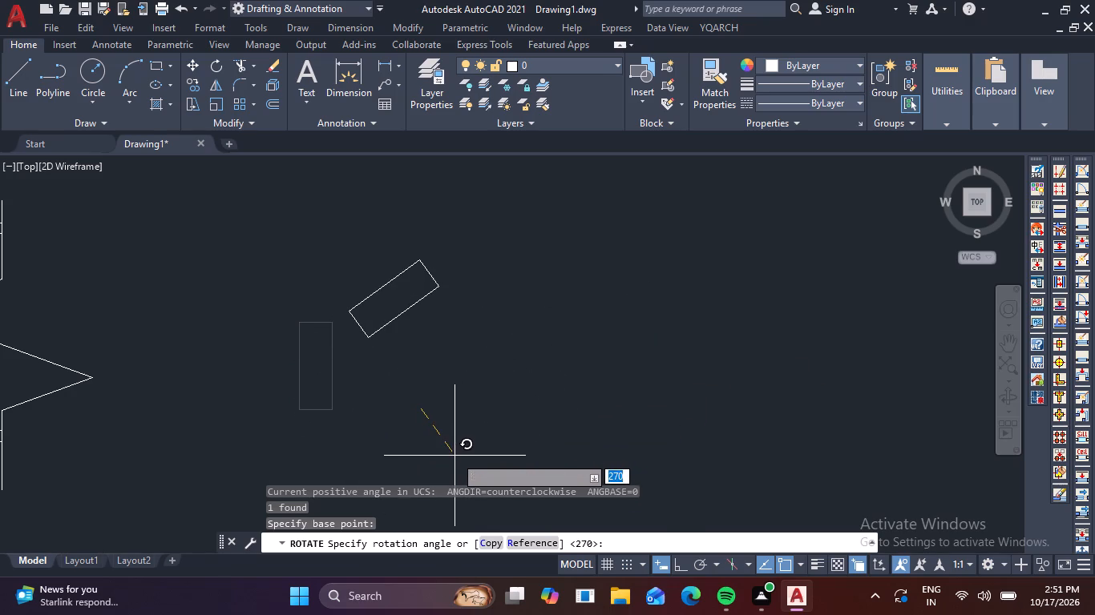
key("F8")
left_click(451, 450)
Move the horizontal rail rectangle by its top-right corner onto the top-left corner of the upright frame rectangle.
left_click_drag(546, 385, 539, 381)
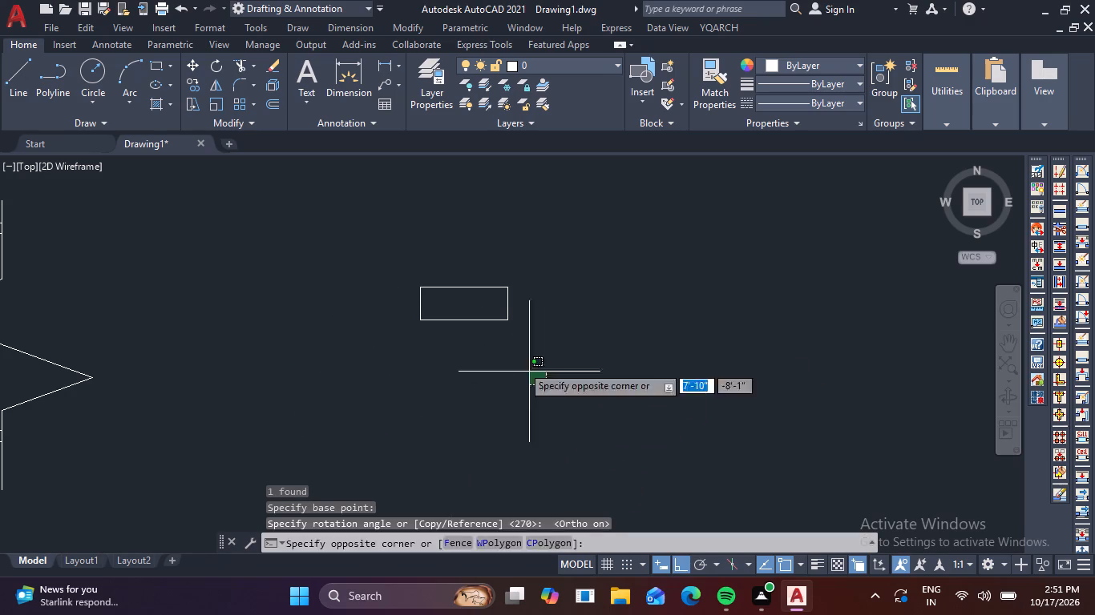
left_click(379, 275)
key("m")
key("space")
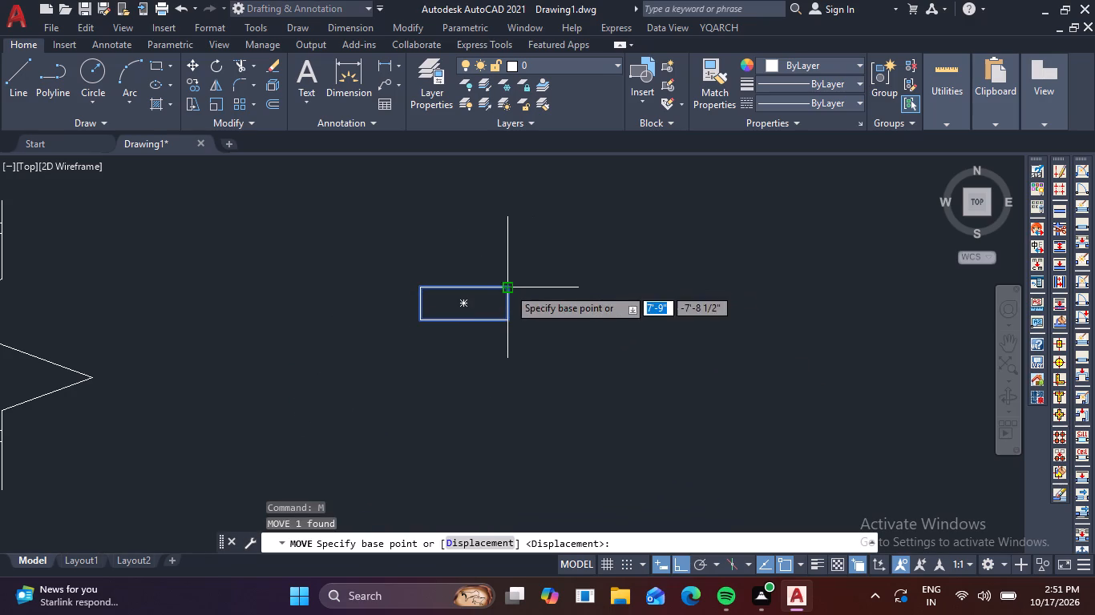
left_click(508, 287)
scroll(460, 314, "down", 3)
key("F8")
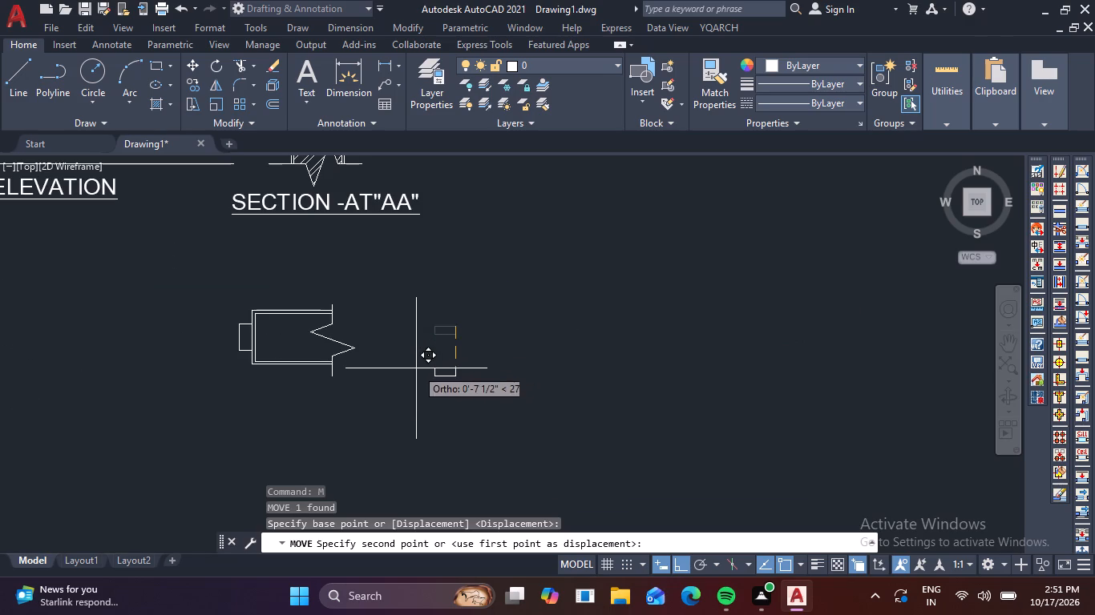
scroll(193, 313, "up", 4)
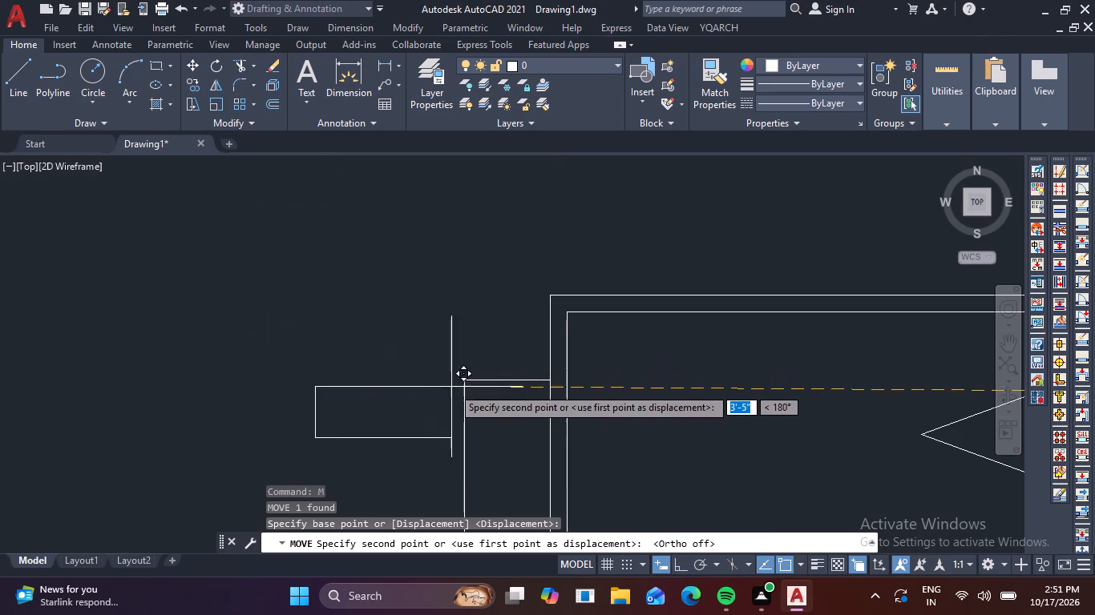
left_click(460, 377)
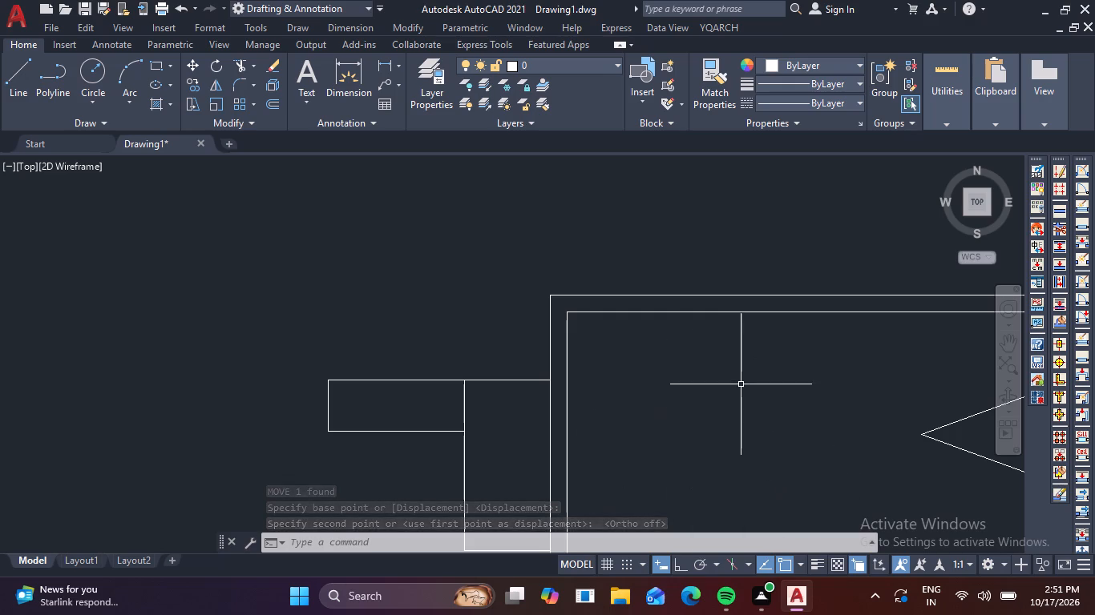
Draw a thin upright rectangle 1/2" wide and 2'7" long in the empty space left of the new wall view.
scroll(741, 380, "down", 5)
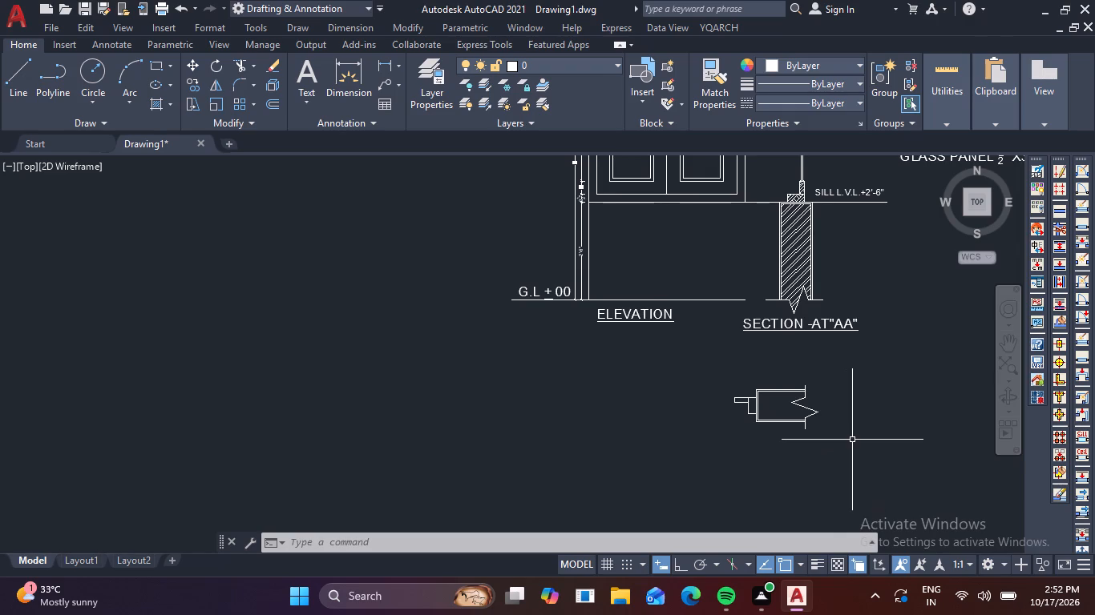
middle_click(848, 442)
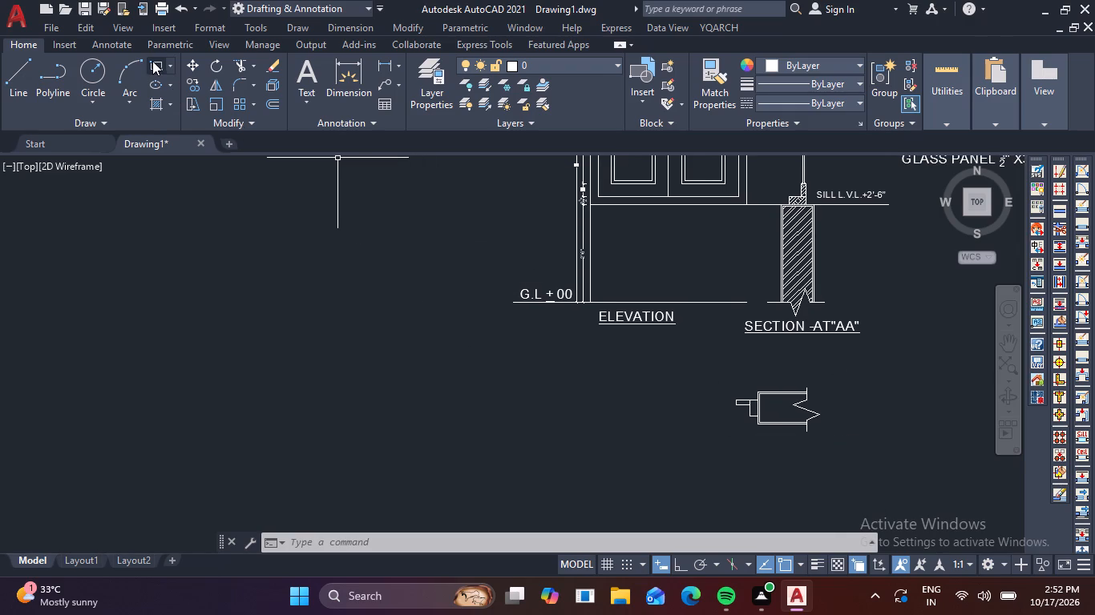
left_click(152, 61)
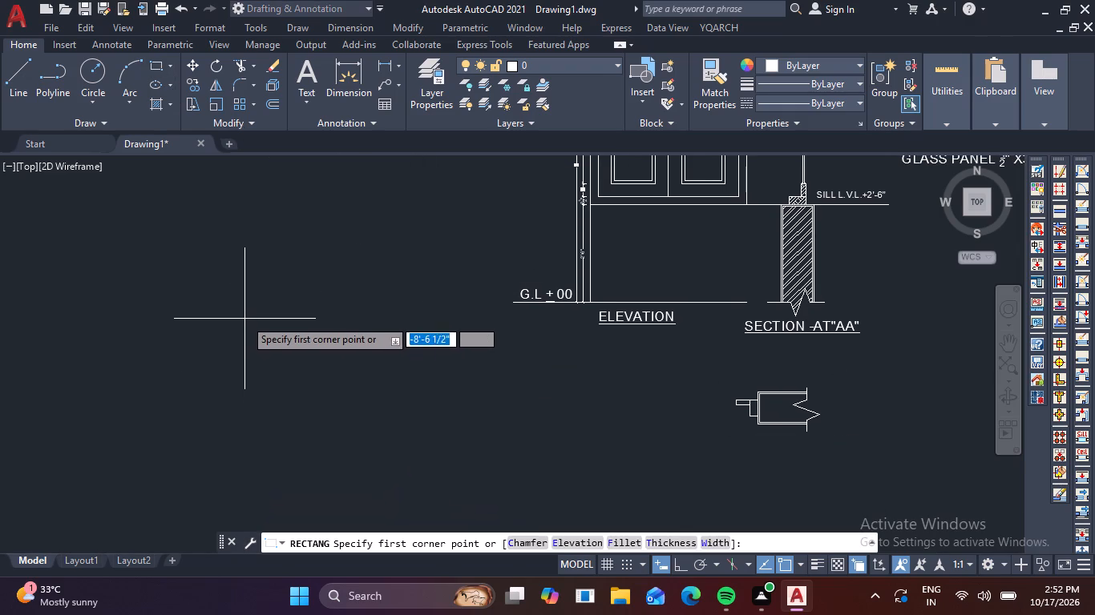
left_click(232, 316)
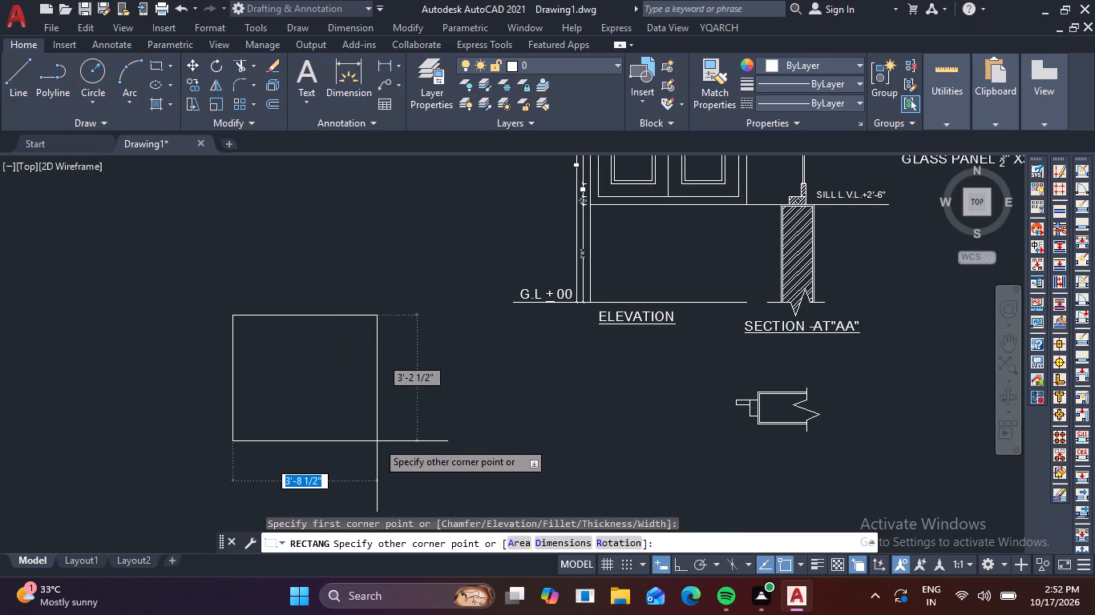
key("1")
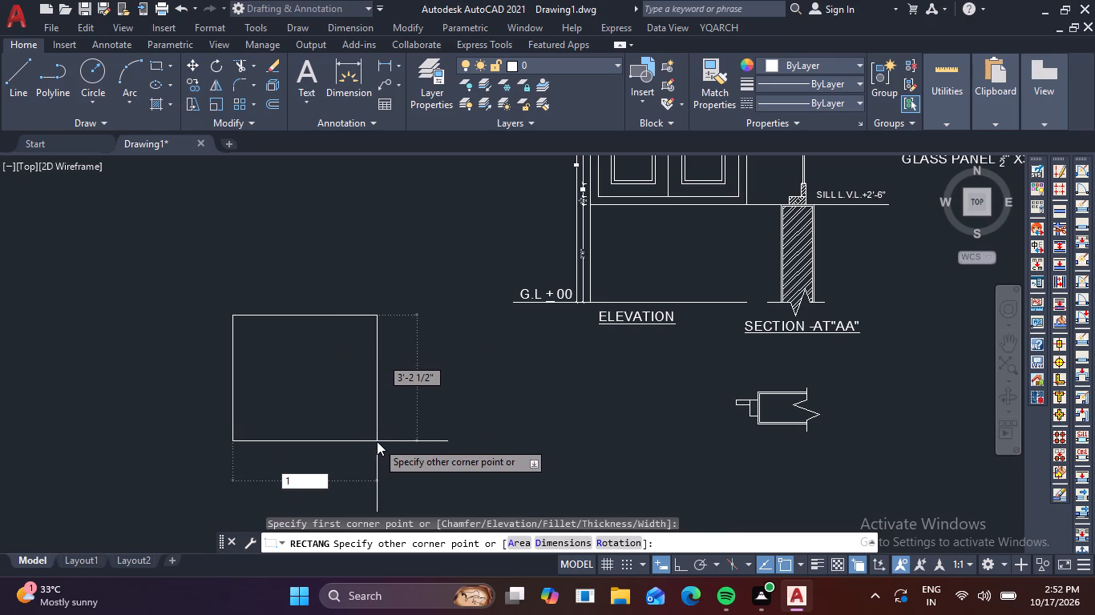
type("/2")
key("shift+quotedbl")
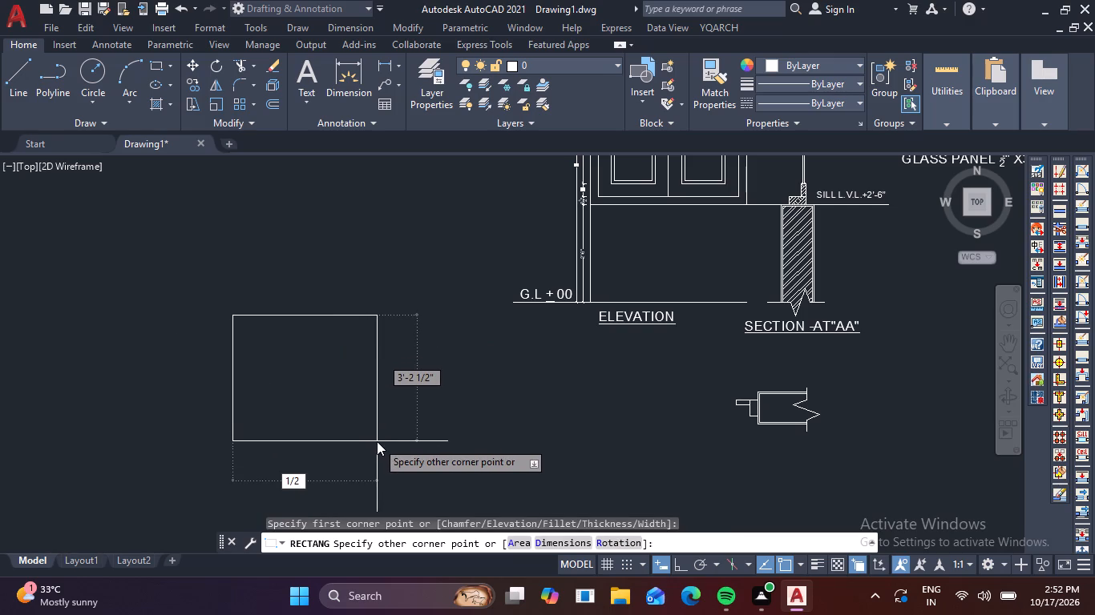
key("Tab")
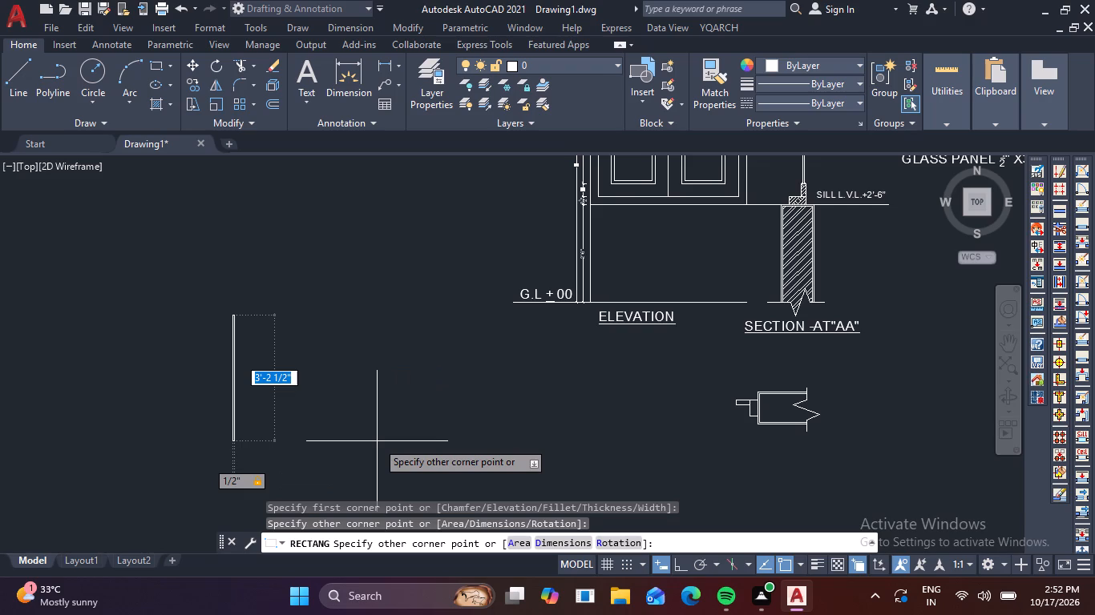
key("2")
key("apostrophe")
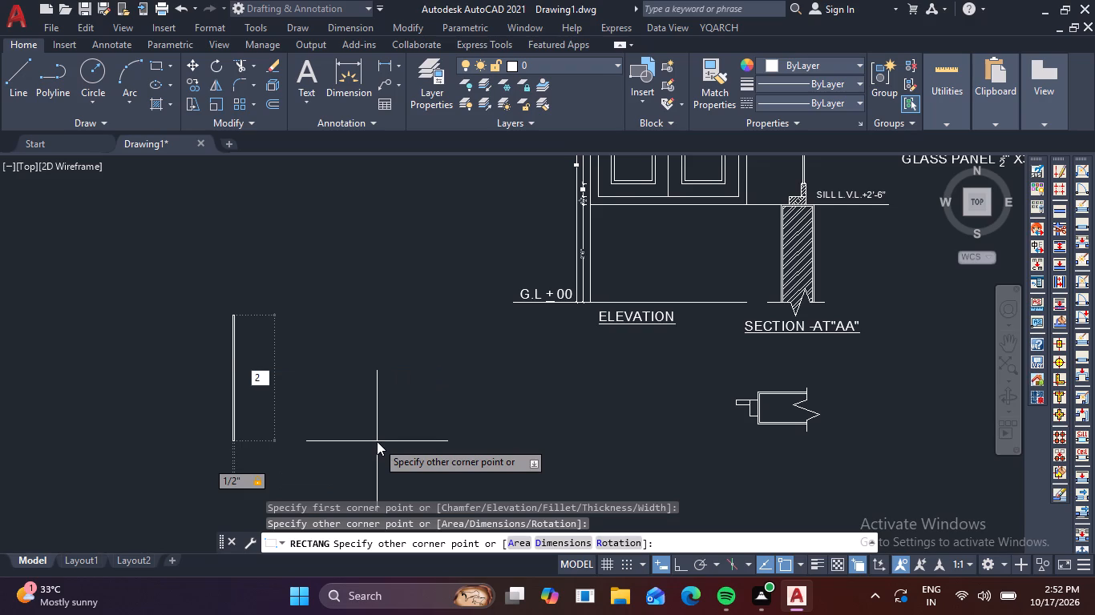
key("7")
key("shift+quotedbl")
key("Return")
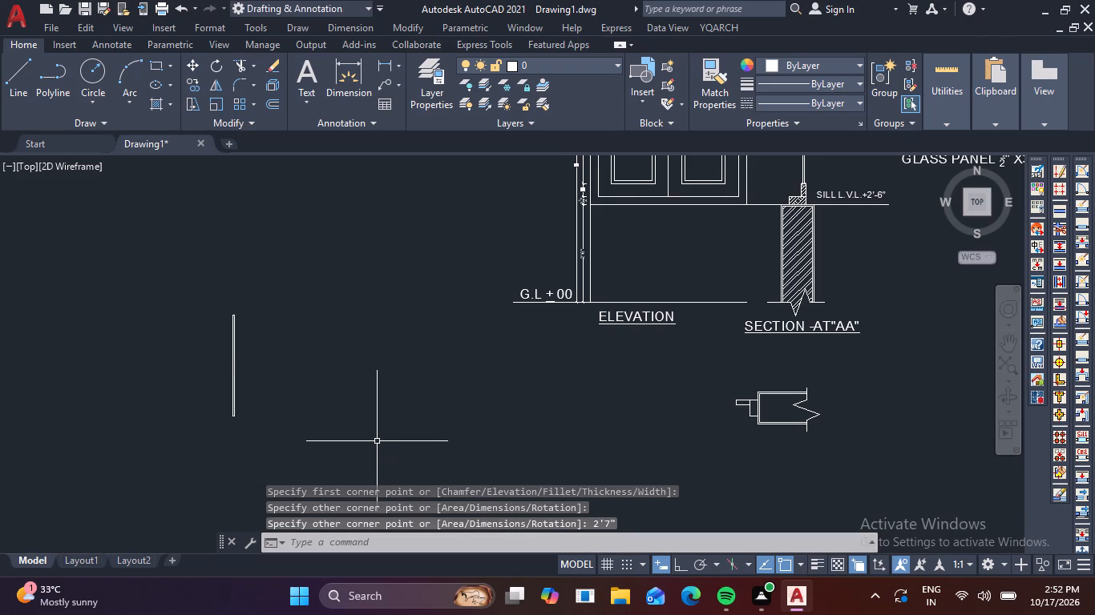
Rotate the thin 1/2" by 2'7" rectangle 90° clockwise so that it lies horizontally.
left_click_drag(320, 380, 290, 370)
left_click(156, 298)
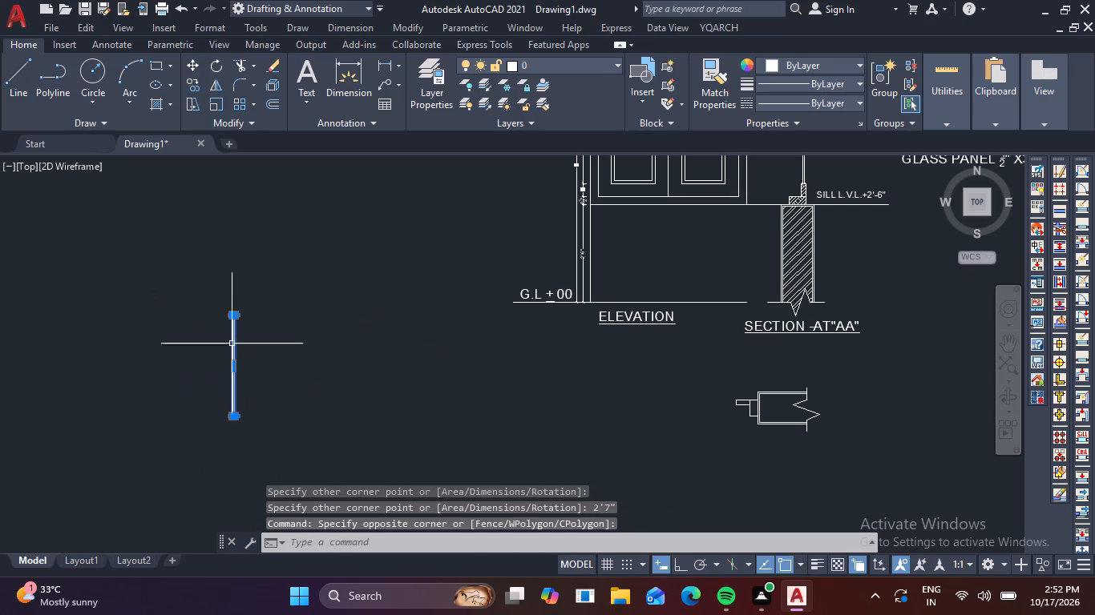
key("r")
key("o")
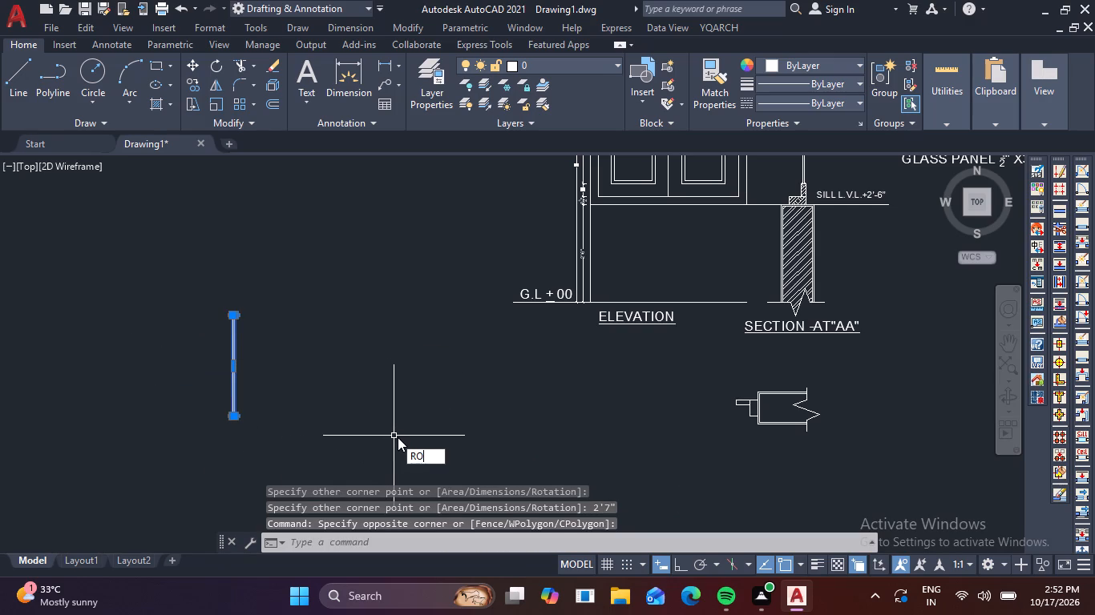
key("space")
left_click(371, 385)
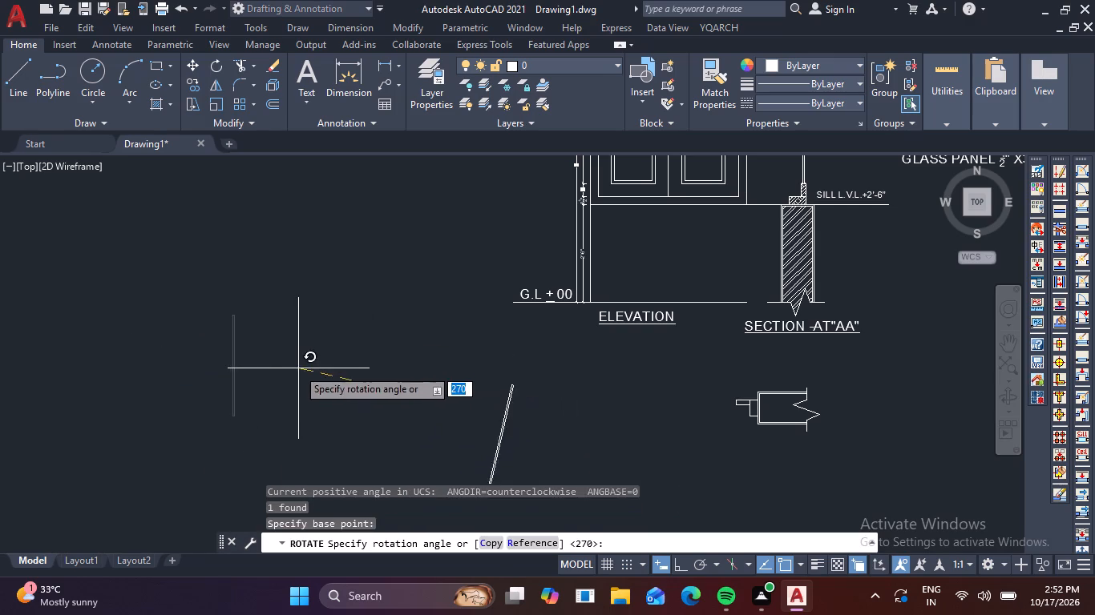
key("F8")
left_click(438, 458)
Move the thin horizontal rectangle by its right end's midpoint onto the midpoint of the rail rectangle's left edge.
left_click_drag(462, 276, 444, 261)
left_click(398, 229)
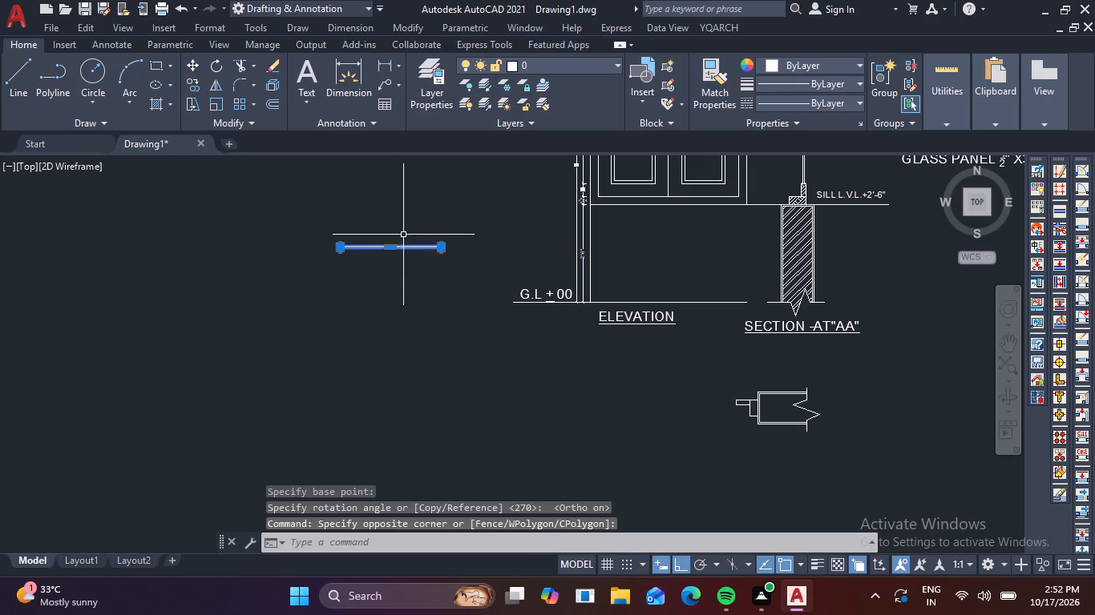
key("m")
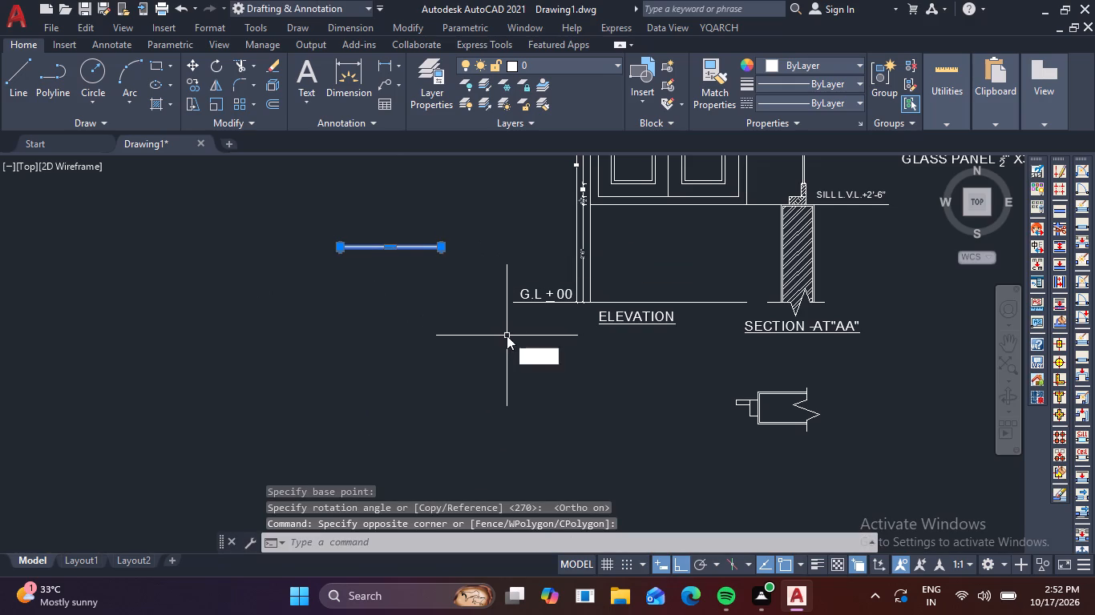
key("space")
scroll(444, 263, "up", 4)
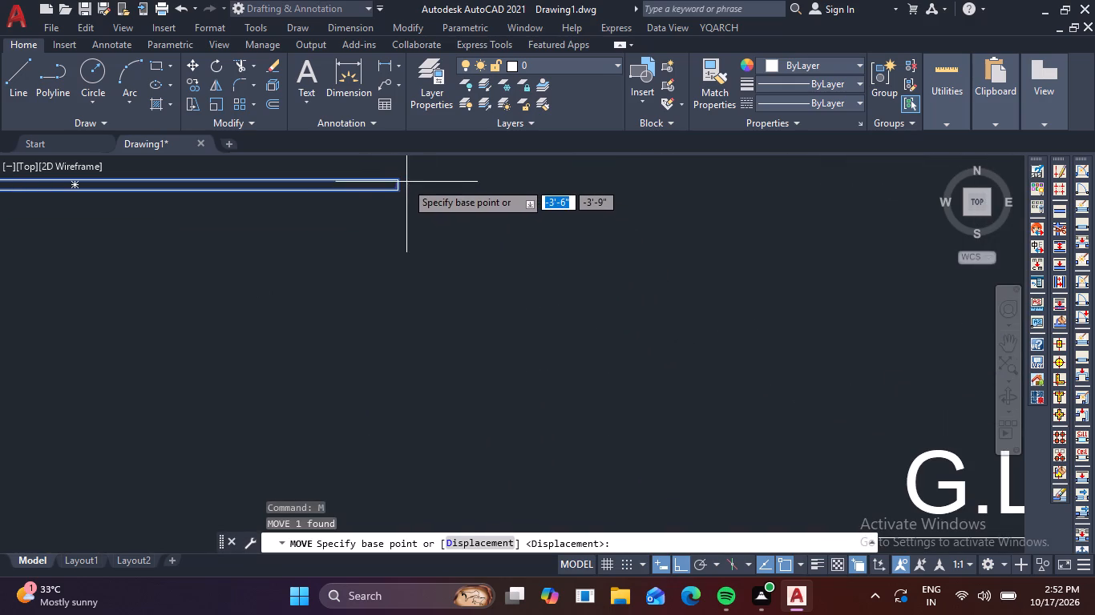
scroll(387, 180, "up", 3)
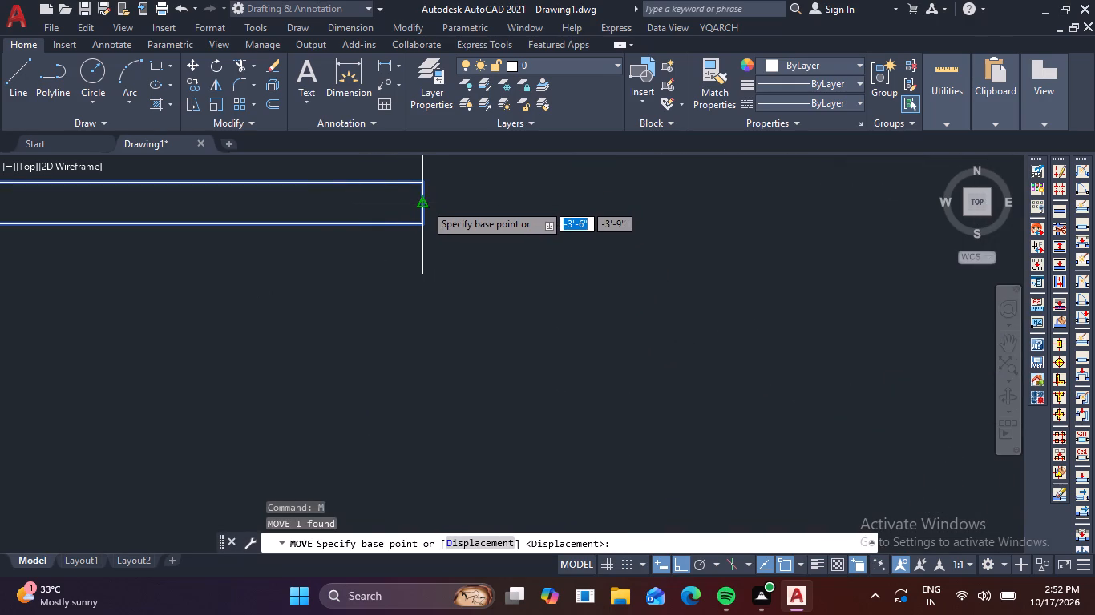
left_click(425, 203)
key("F8")
scroll(487, 368, "down", 3)
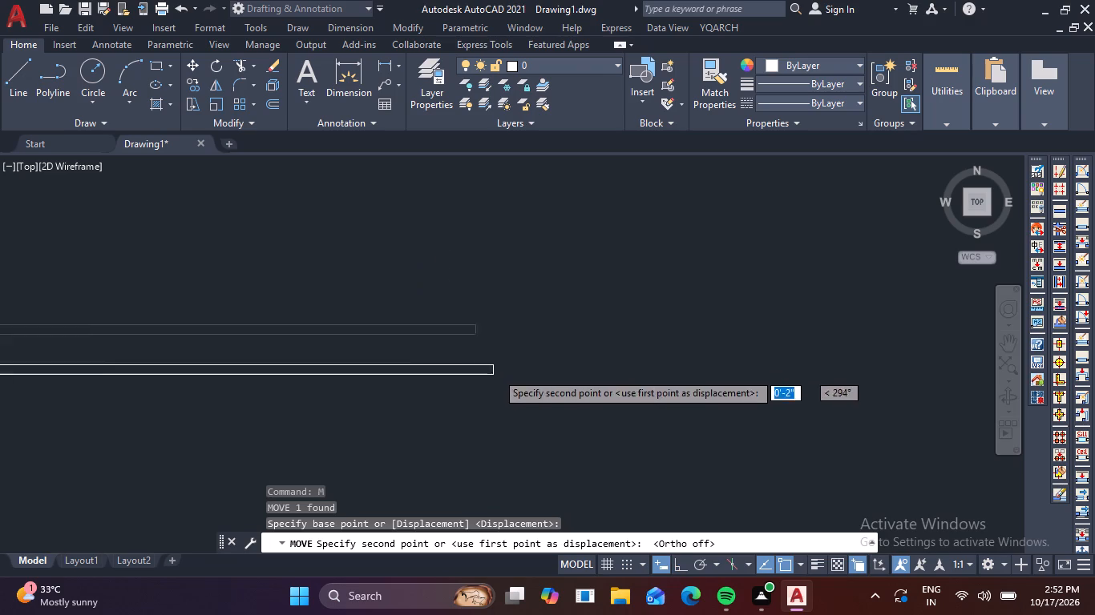
scroll(499, 373, "down", 5)
middle_click_drag(616, 477, 503, 376)
scroll(554, 383, "up", 5)
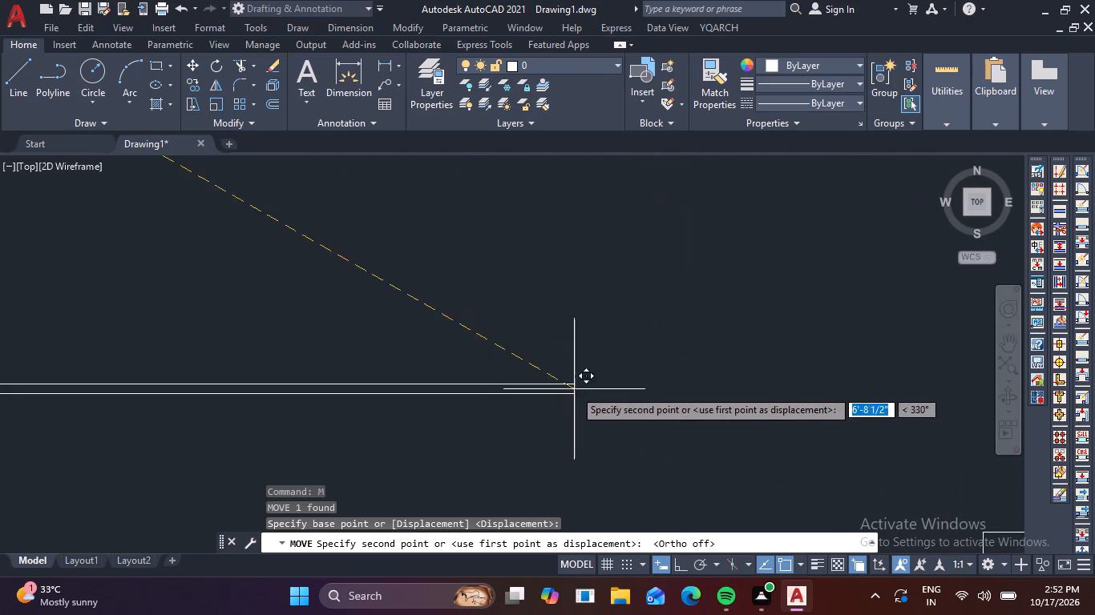
scroll(604, 420, "down", 2)
middle_click_drag(598, 416, 482, 333)
middle_click_drag(608, 388, 472, 345)
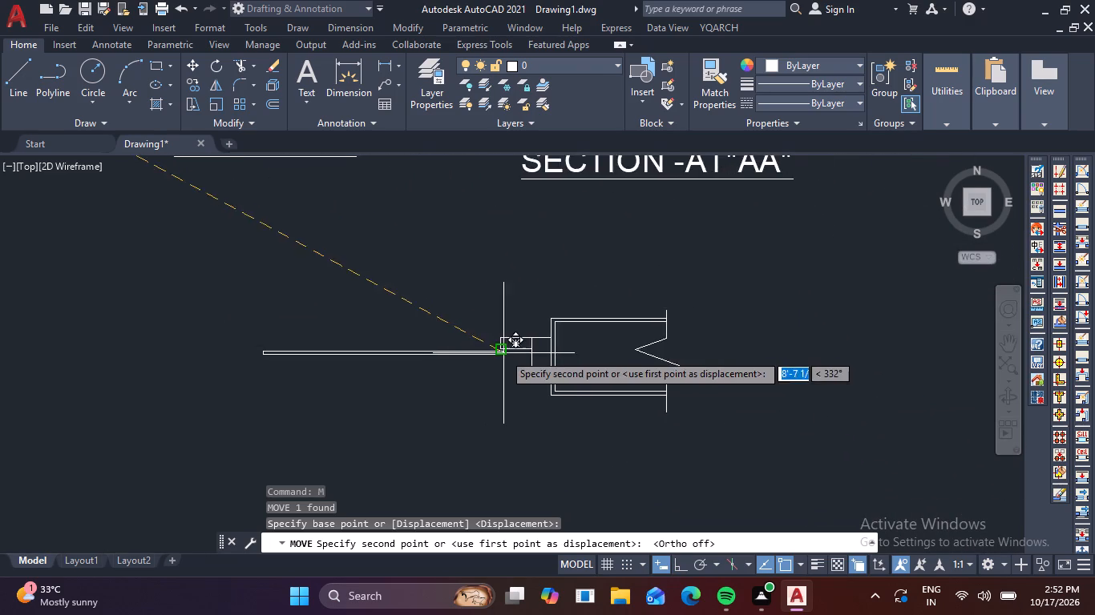
scroll(504, 352, "up", 5)
left_click(403, 271)
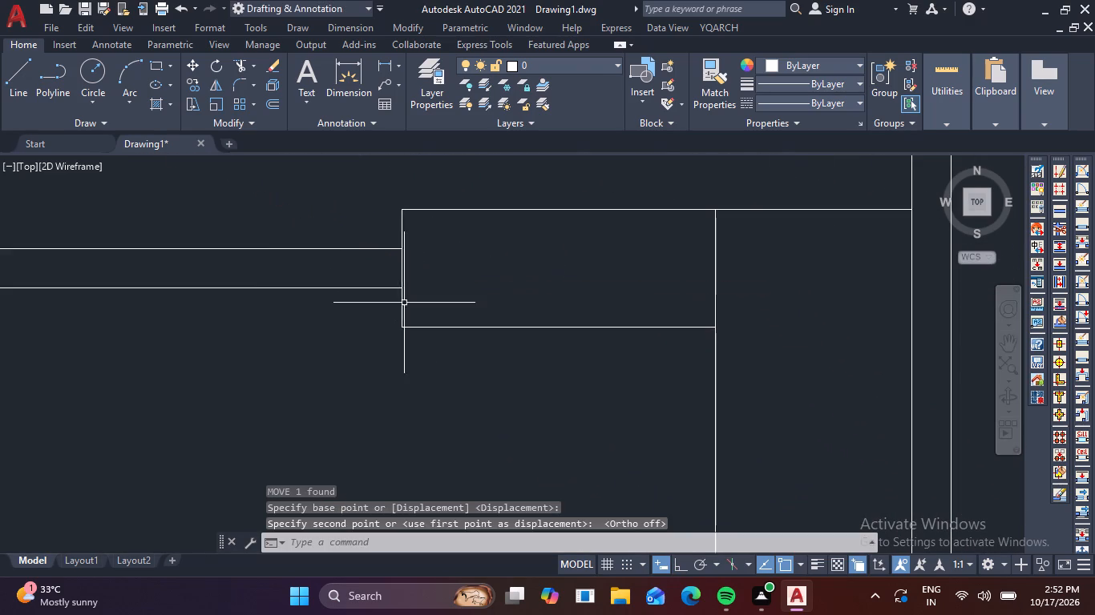
Draw an upright rectangle 1 1/2" wide and 4" long in the empty space left of the new view.
scroll(543, 349, "down", 5)
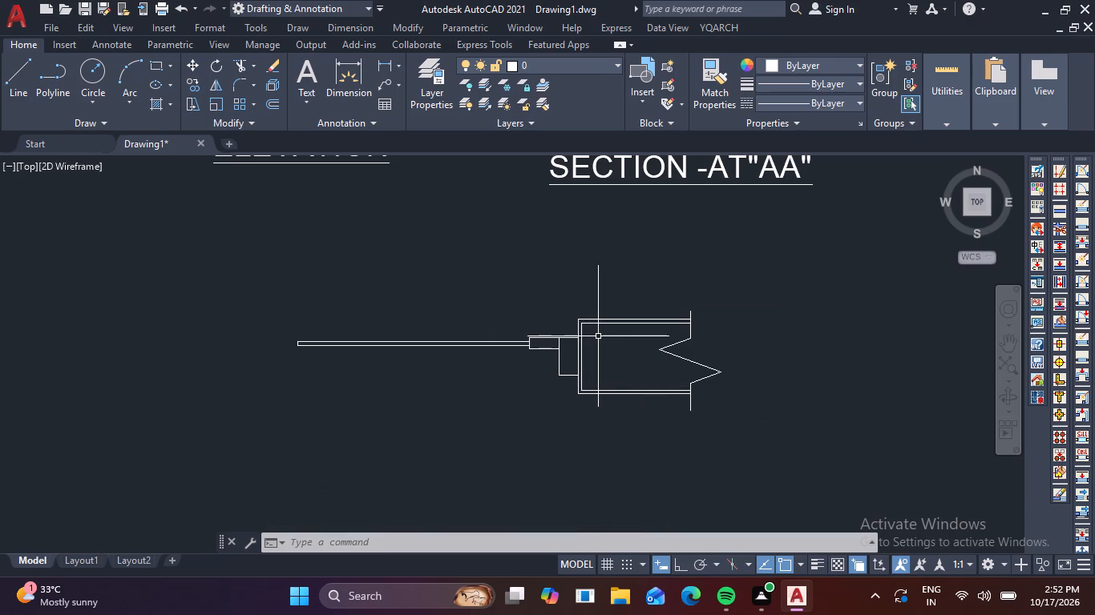
scroll(563, 340, "down", 2)
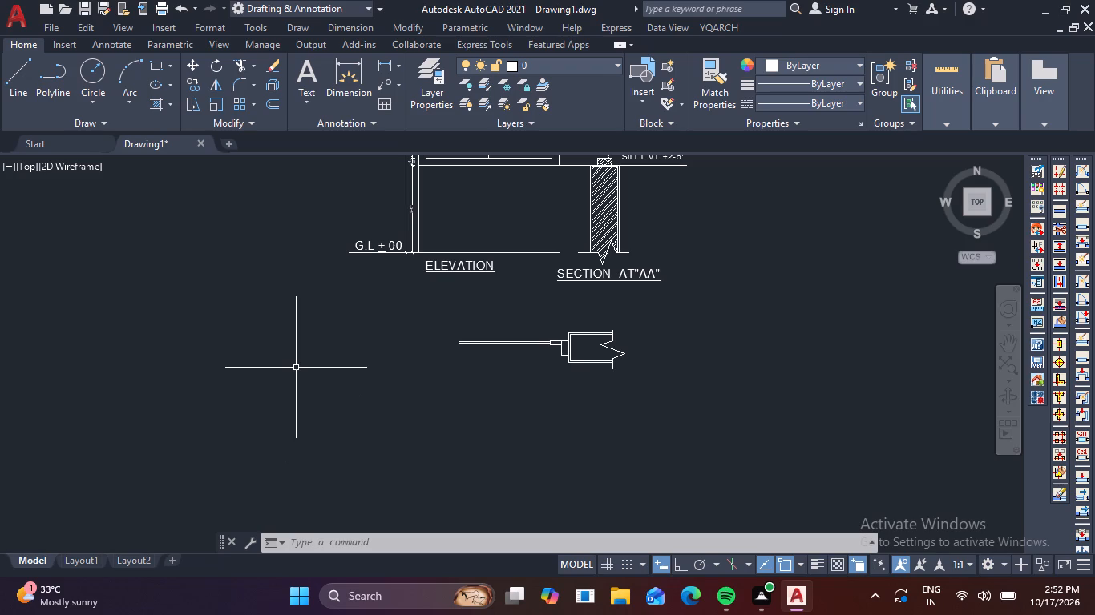
type("REC")
key("space")
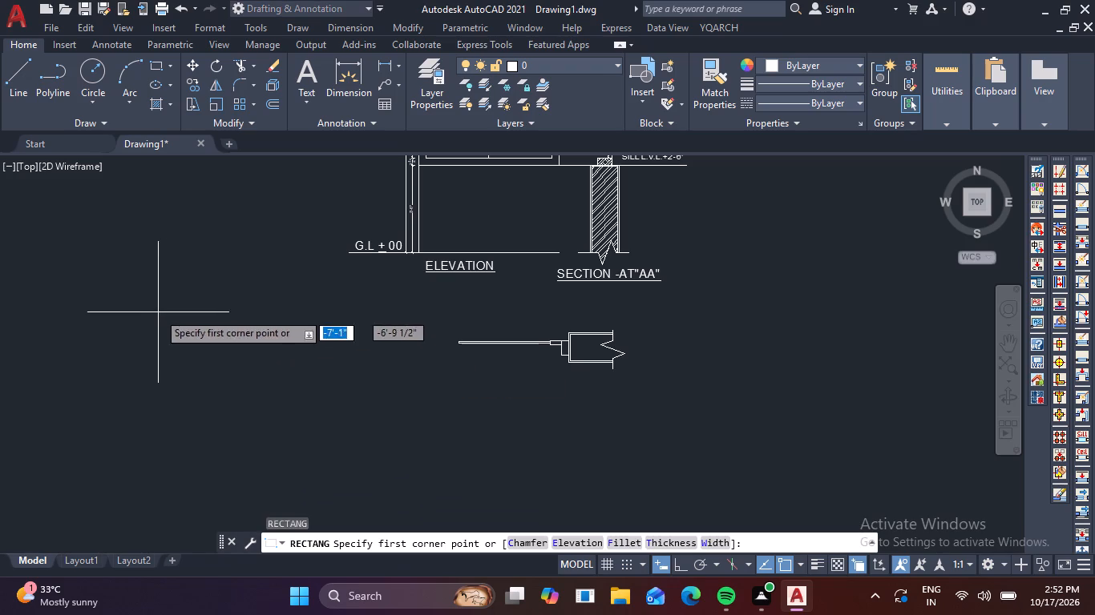
left_click(156, 326)
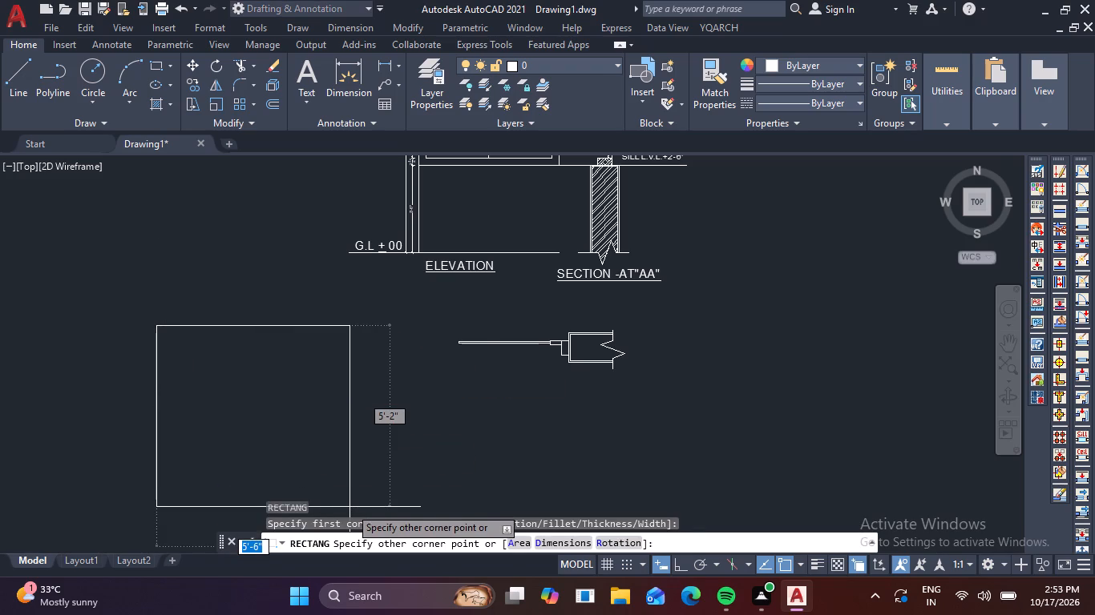
key("1")
type("-1/")
key("2")
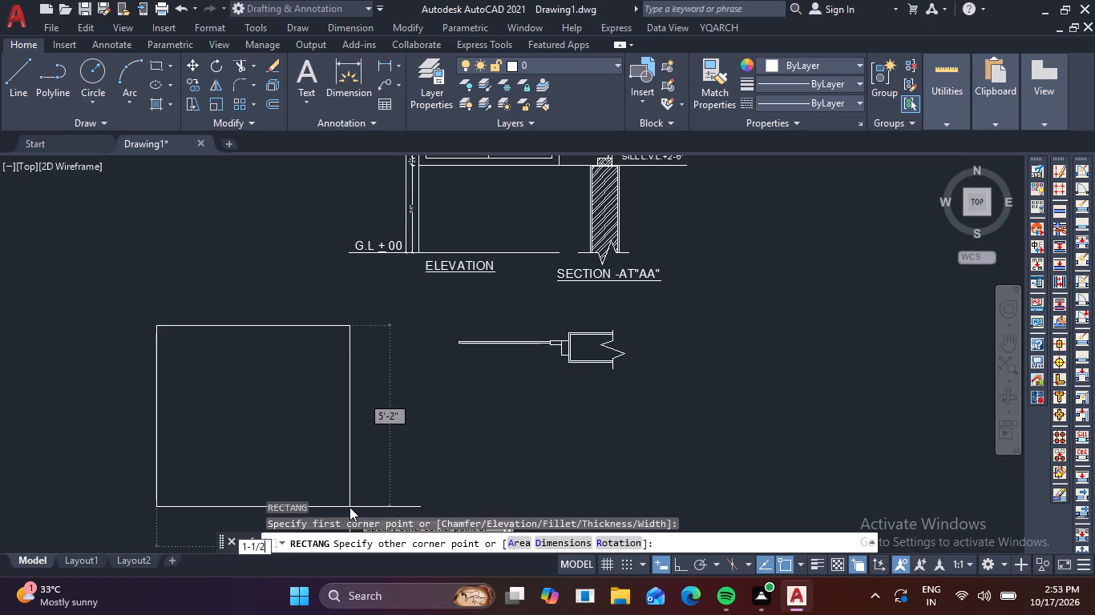
key("shift+quotedbl")
key("Tab")
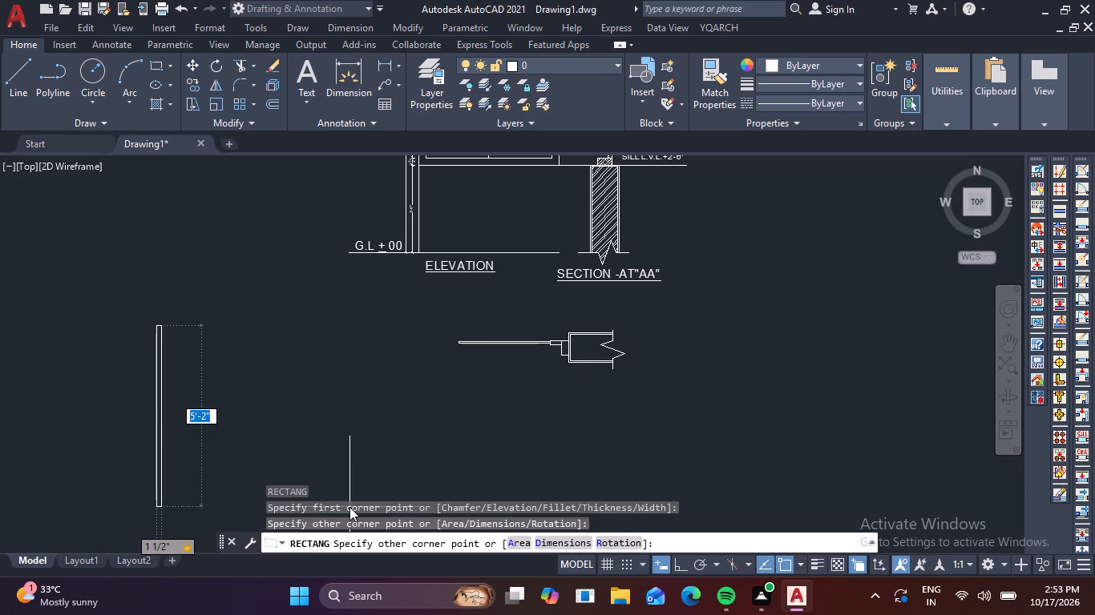
key("4")
key("shift+quotedbl")
key("Return")
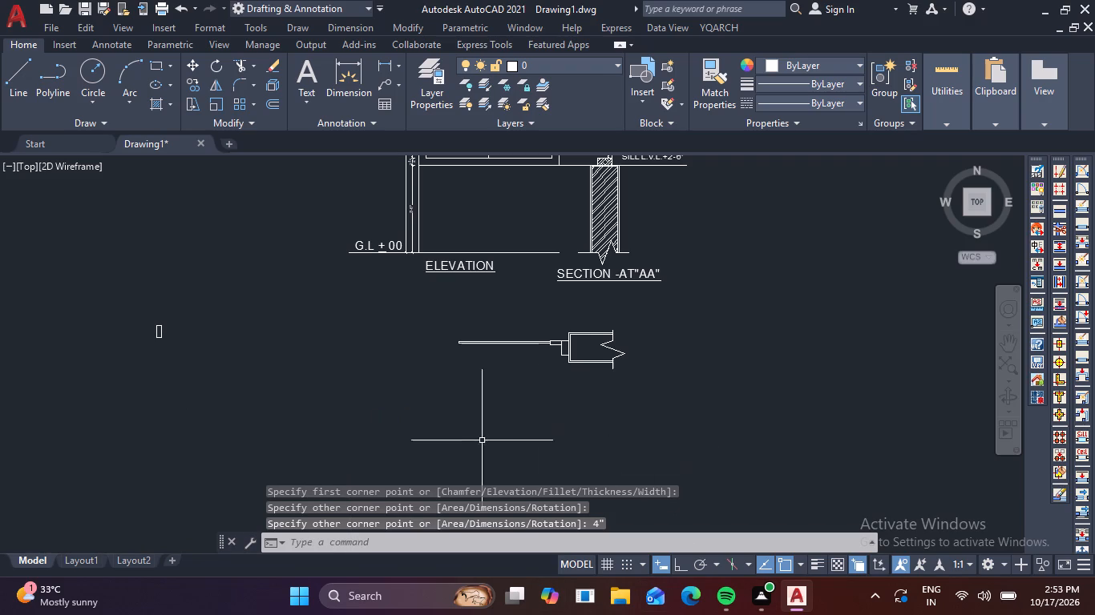
Rotate the upright 1 1/2" by 4" rectangle 90° counterclockwise so that it lies horizontally.
scroll(217, 315, "up", 3)
middle_click_drag(162, 366, 411, 393)
scroll(253, 390, "down", 1)
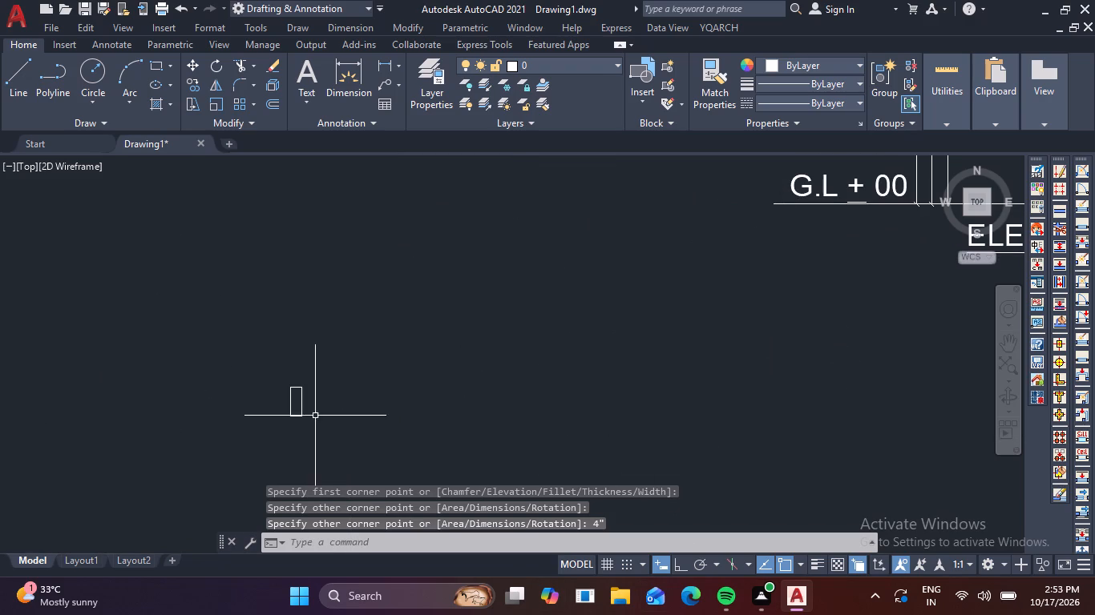
left_click_drag(323, 423, 301, 404)
left_click(257, 372)
type("RO")
key("space")
left_click_drag(337, 425, 340, 413)
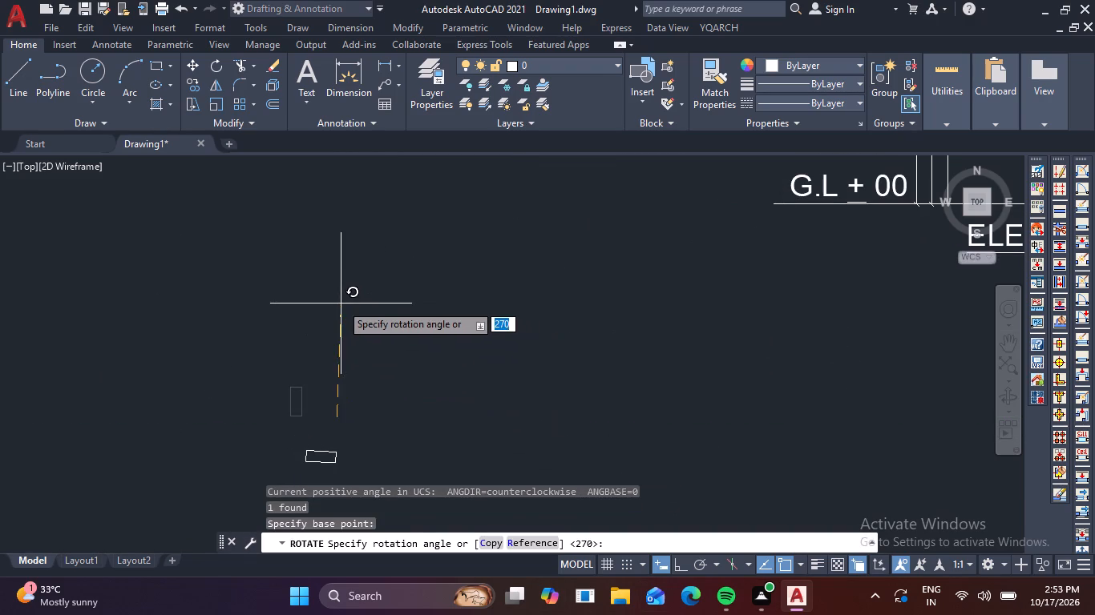
key("F8")
left_click(325, 297)
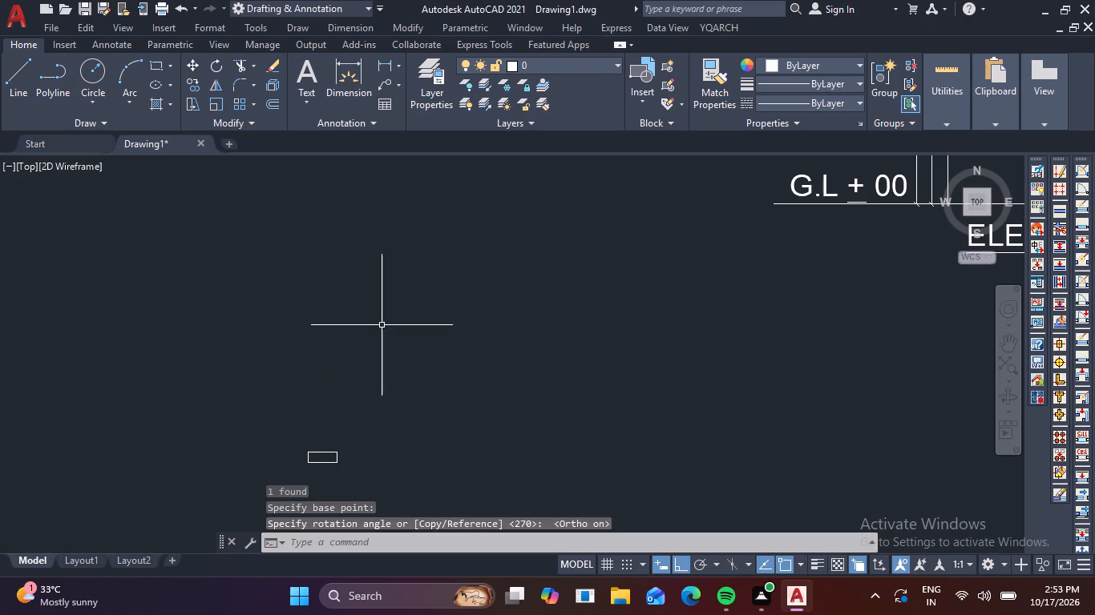
Move the horizontal 1 1/2" by 4" rectangle by its right edge's midpoint onto the midpoint of the thin panel's left end.
left_click_drag(398, 490, 378, 478)
left_click(296, 402)
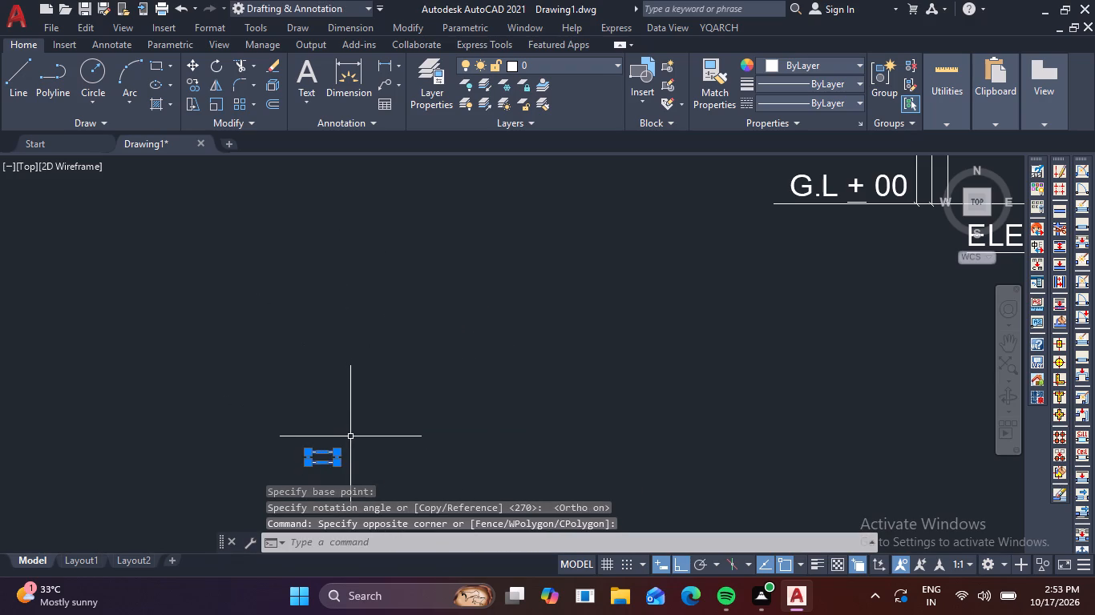
key("m")
key("space")
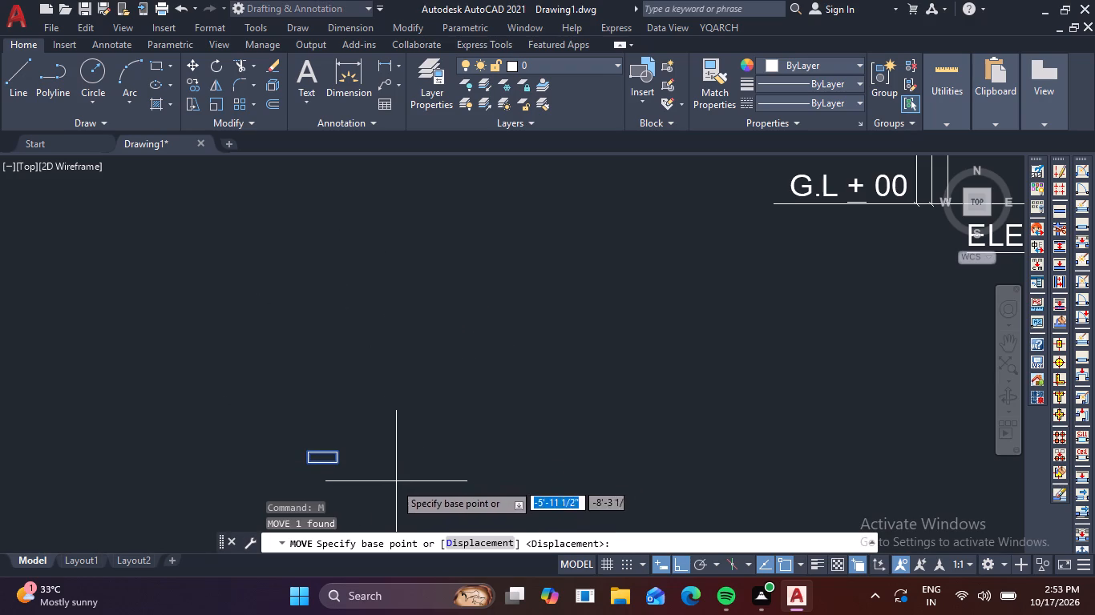
scroll(364, 452, "up", 3)
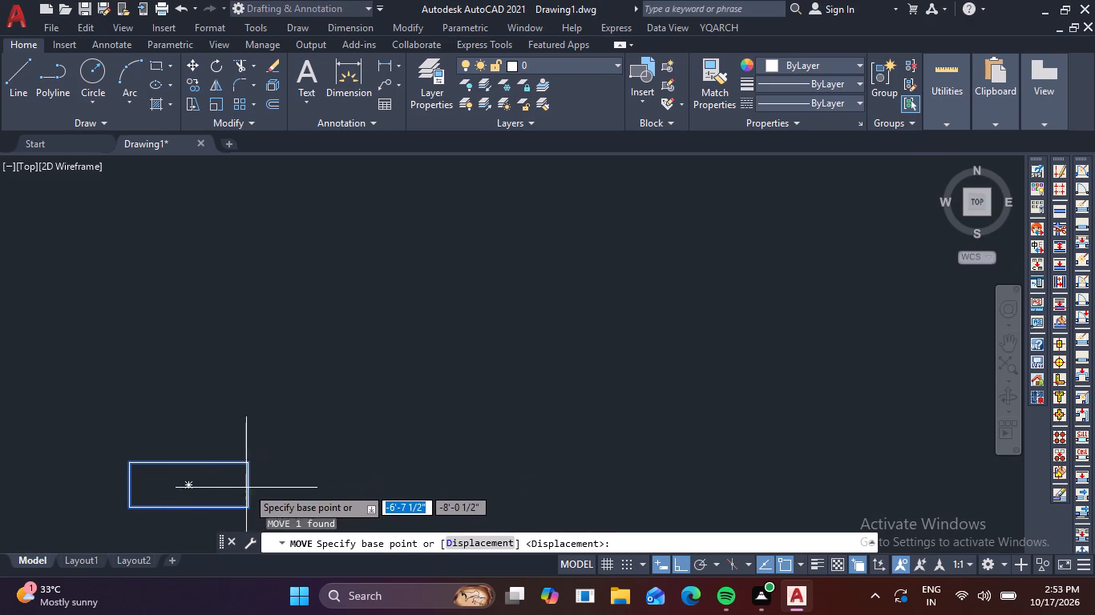
left_click(250, 483)
key("F8")
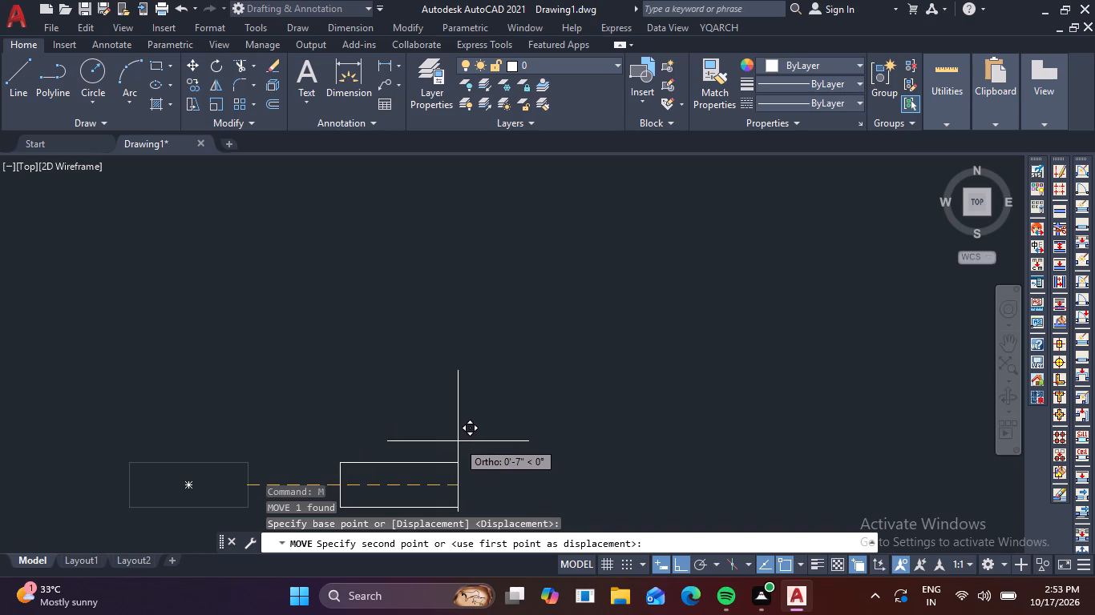
scroll(459, 442, "down", 5)
scroll(684, 470, "up", 5)
middle_click_drag(778, 412, 494, 460)
middle_click_drag(562, 382, 494, 438)
scroll(646, 303, "up", 1)
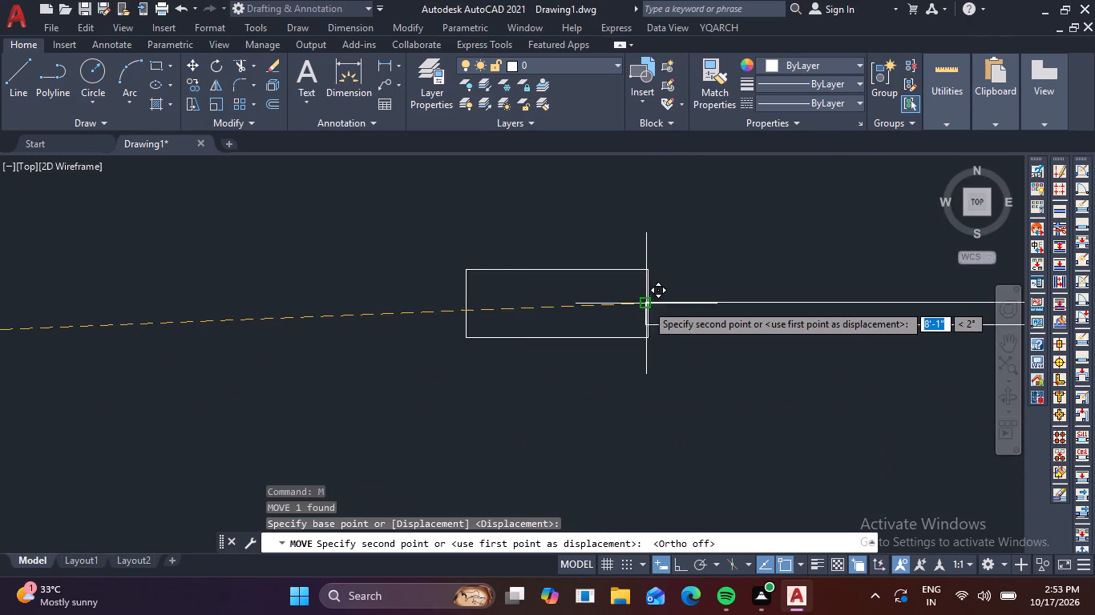
scroll(646, 303, "up", 2)
left_click(639, 326)
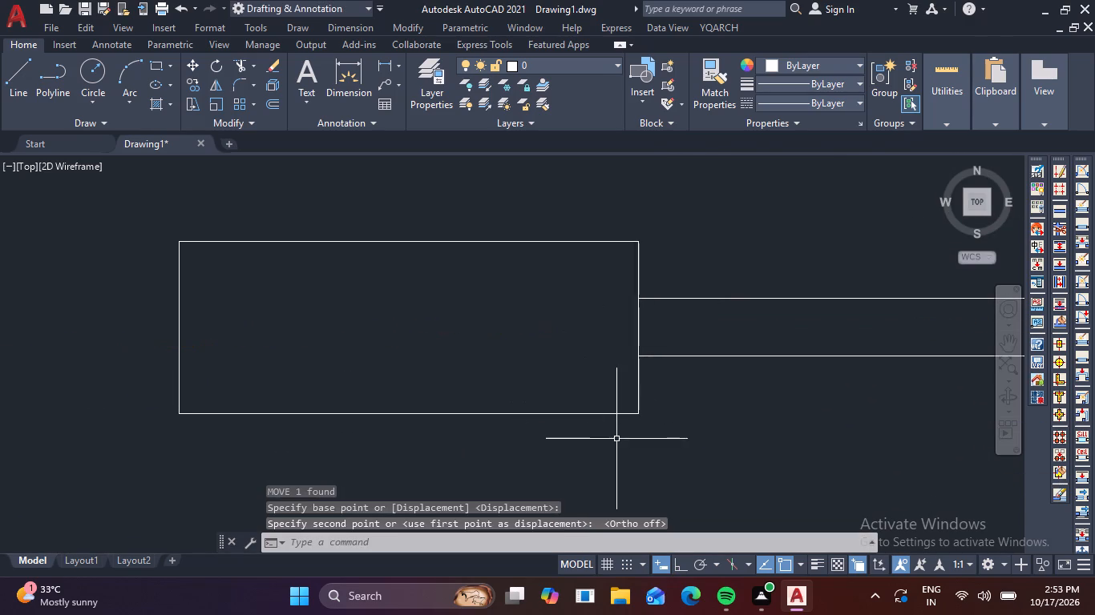
key("Escape")
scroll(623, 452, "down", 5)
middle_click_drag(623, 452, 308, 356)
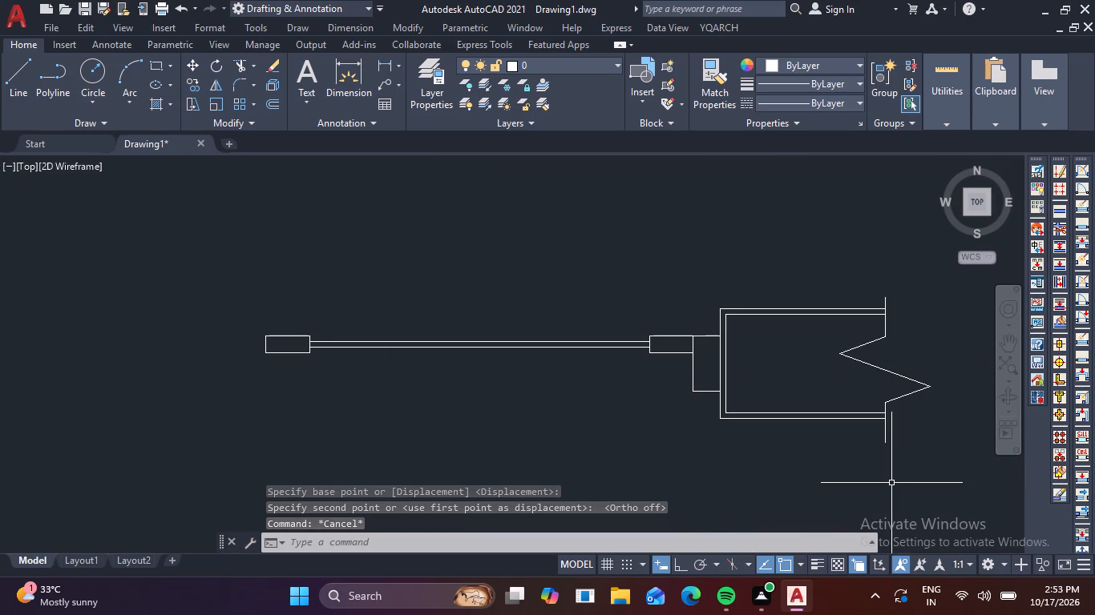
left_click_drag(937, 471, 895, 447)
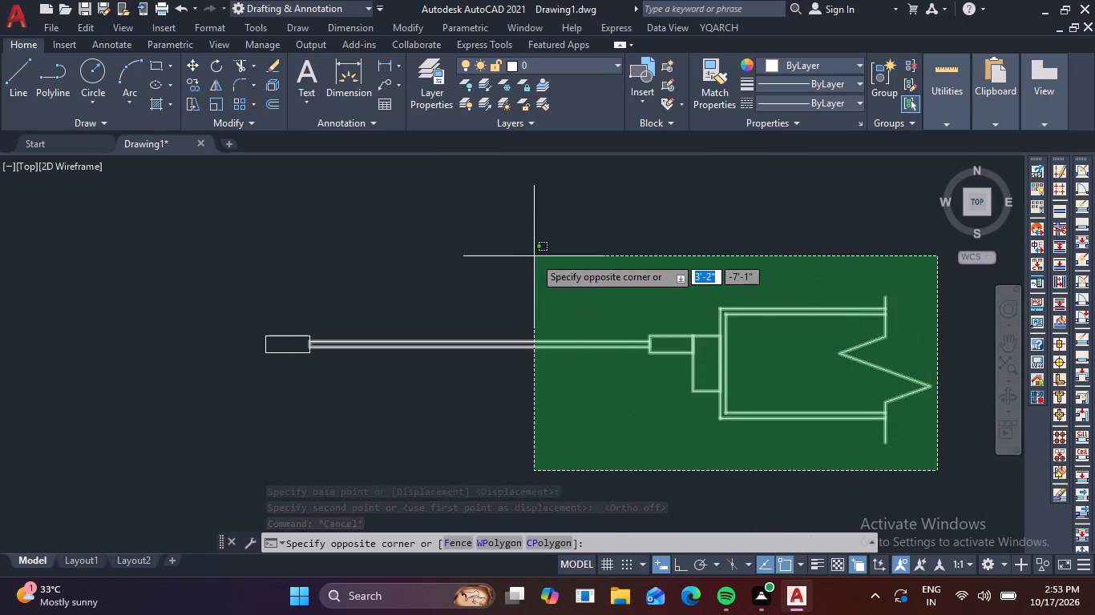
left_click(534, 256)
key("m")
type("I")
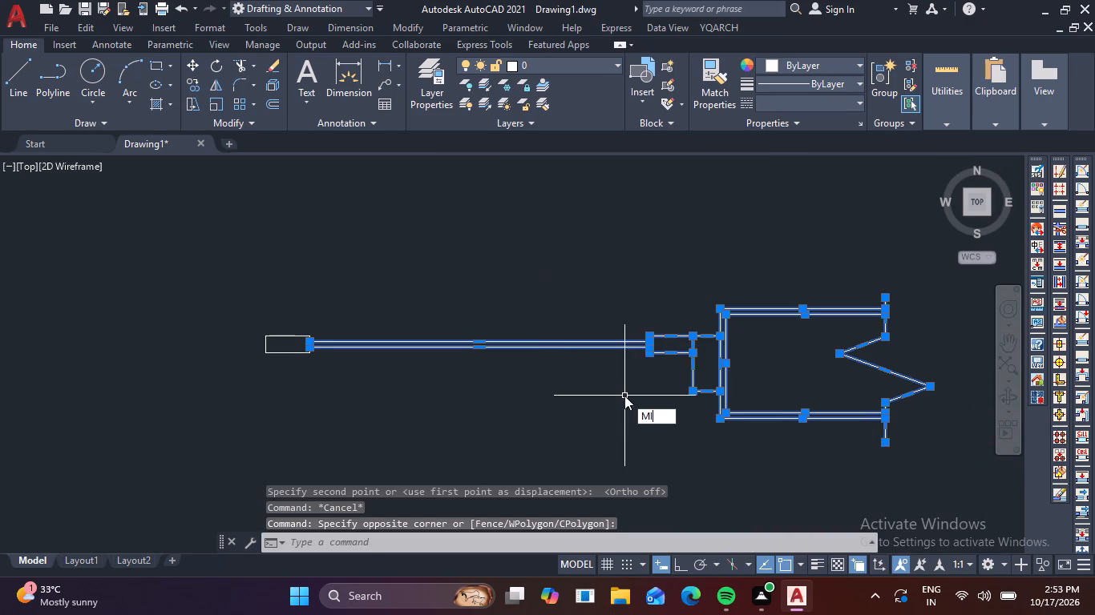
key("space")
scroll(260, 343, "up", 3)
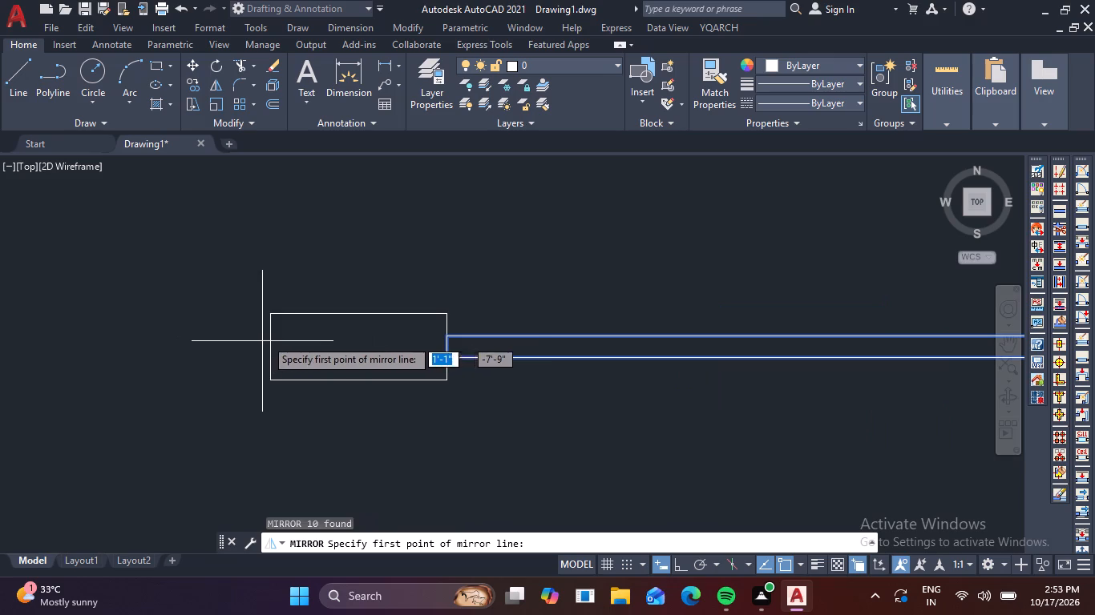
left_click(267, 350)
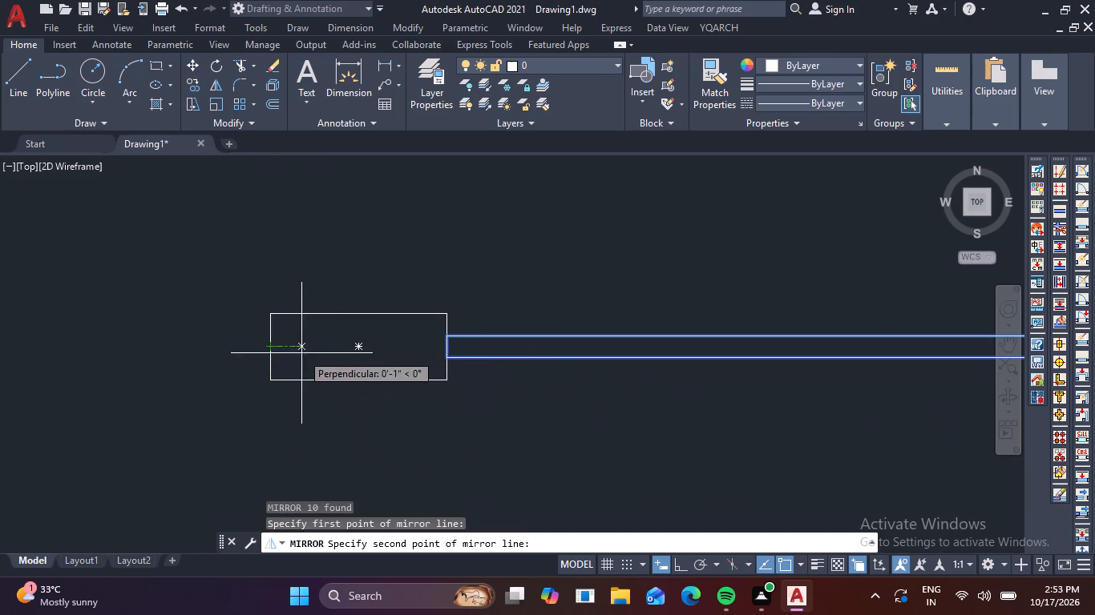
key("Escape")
Mirror the wall, frame, rail and thin panel about a vertical line through the centre of the 4" end rectangle, keeping the originals.
scroll(695, 434, "down", 3)
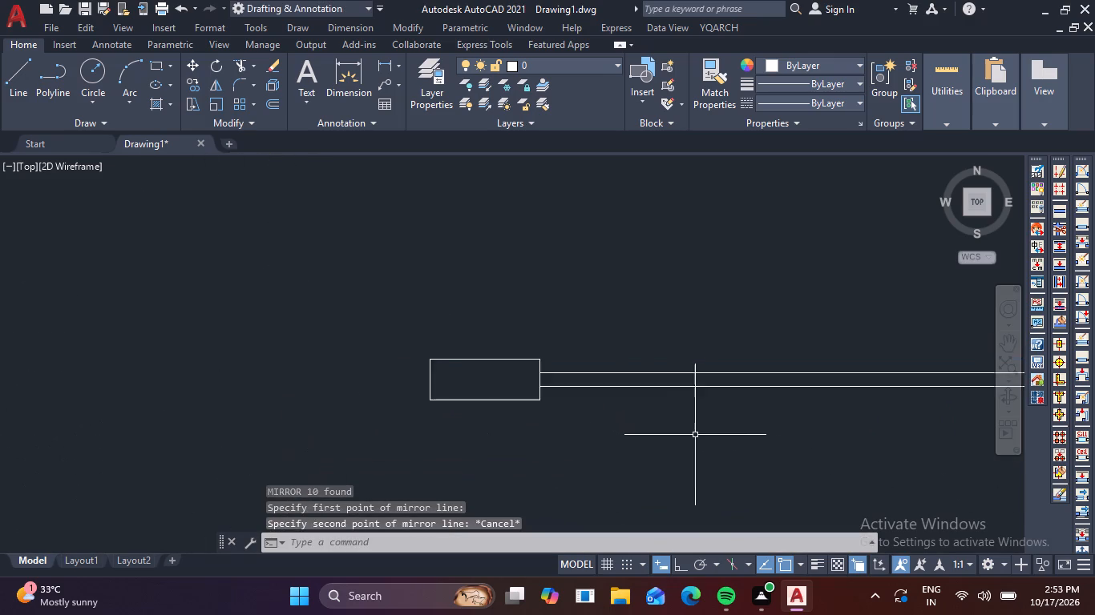
scroll(724, 455, "down", 1)
middle_click_drag(724, 456, 549, 407)
left_click_drag(925, 471, 898, 450)
left_click(636, 320)
key("m")
key("i")
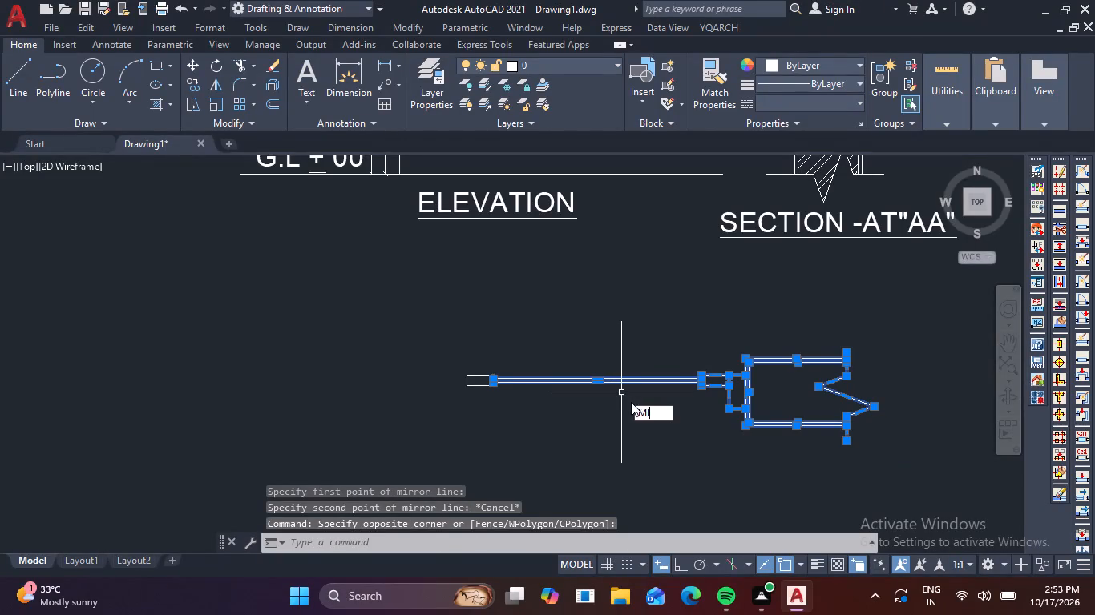
key("space")
scroll(502, 374, "up", 2)
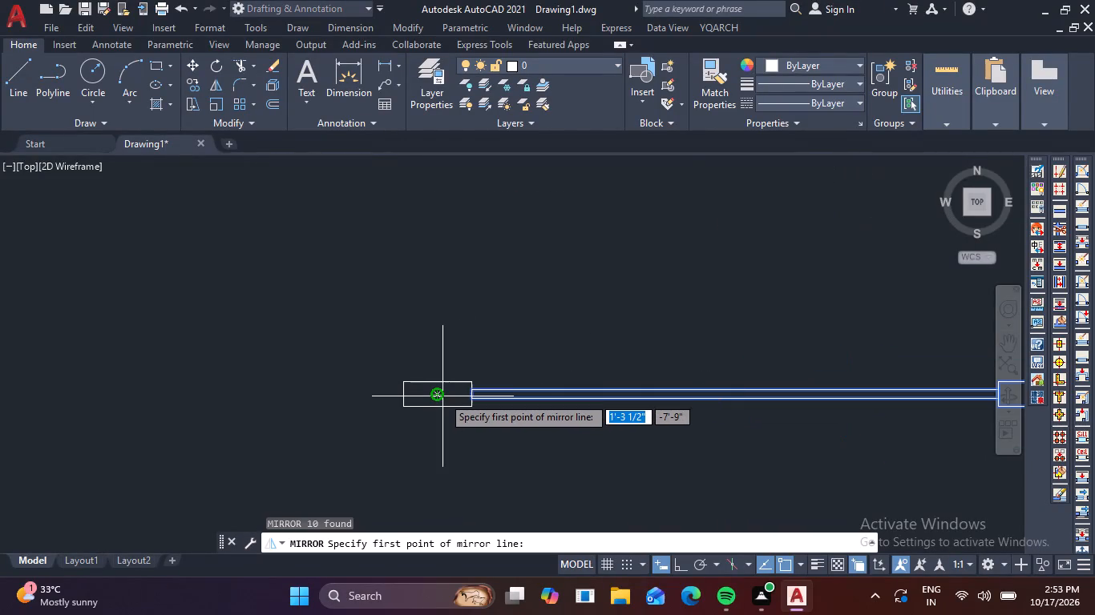
left_click(432, 395)
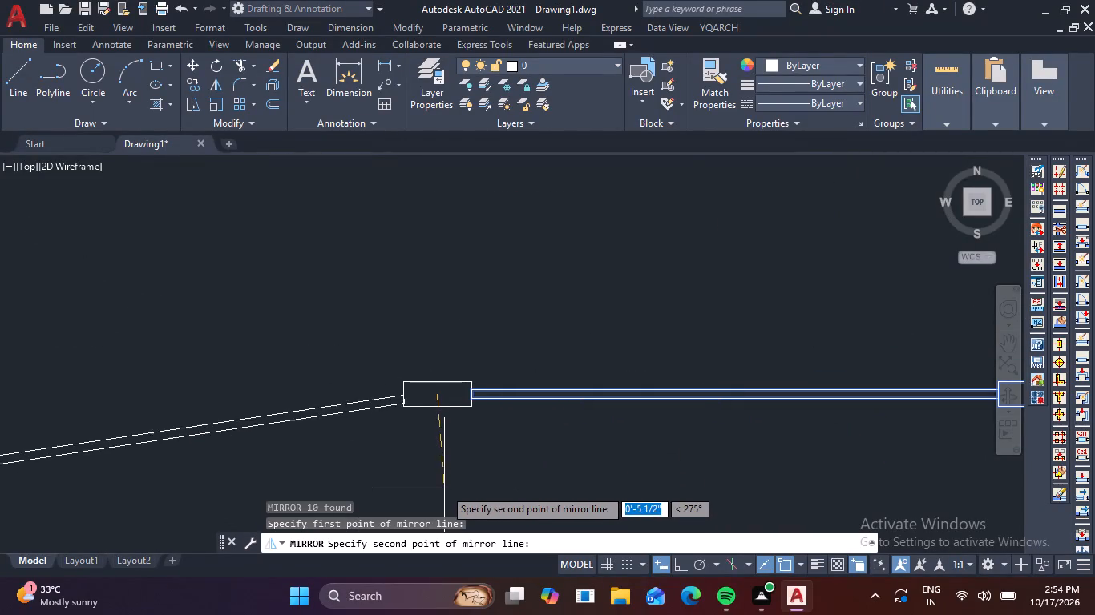
key("F8")
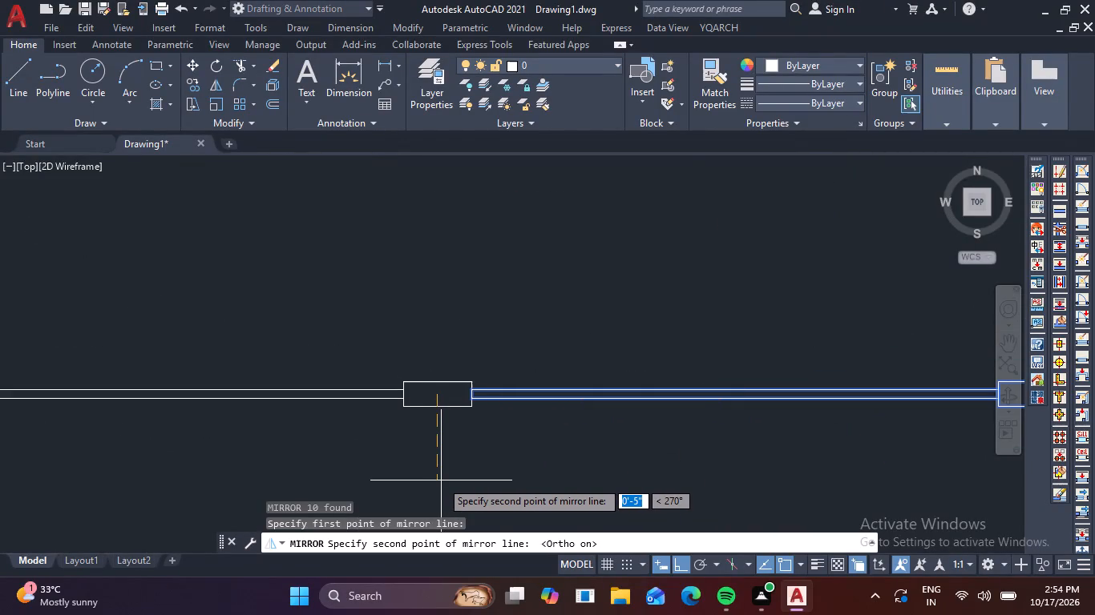
left_click(441, 480)
key("space")
Hatch the inside of both broken wall pieces in the new view with the ANSI32 pattern.
scroll(456, 471, "down", 5)
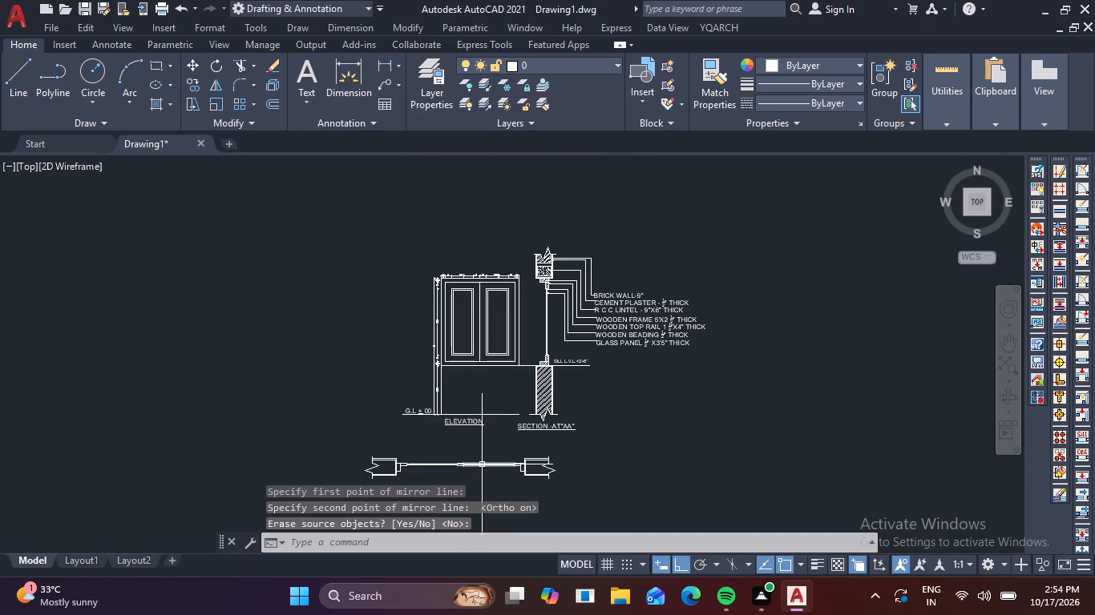
middle_click_drag(482, 464, 471, 380)
scroll(455, 413, "up", 2)
scroll(568, 350, "up", 1)
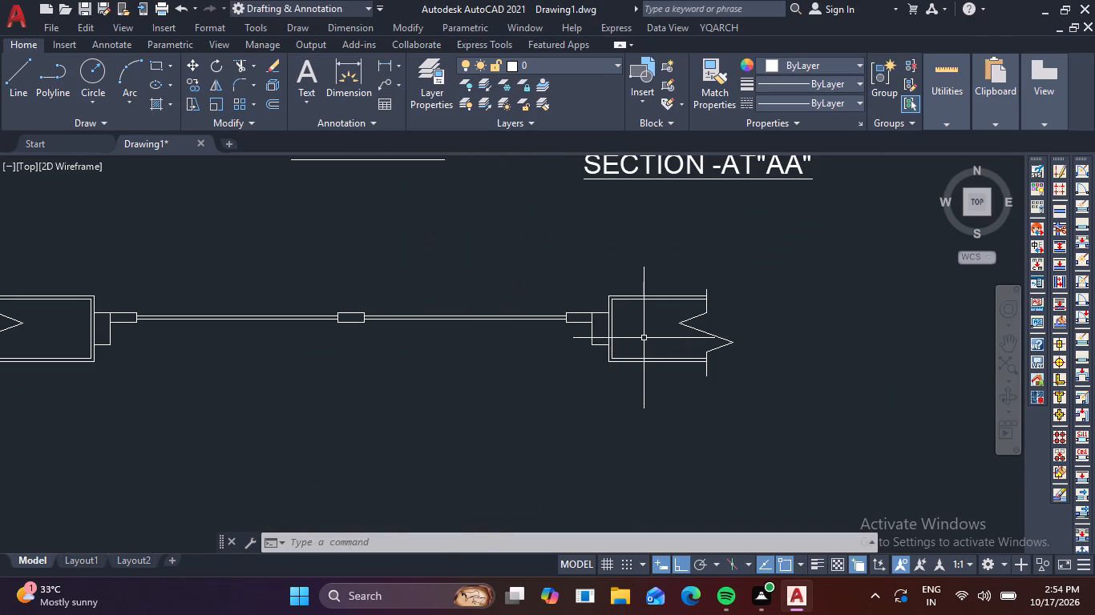
key("h")
key("space")
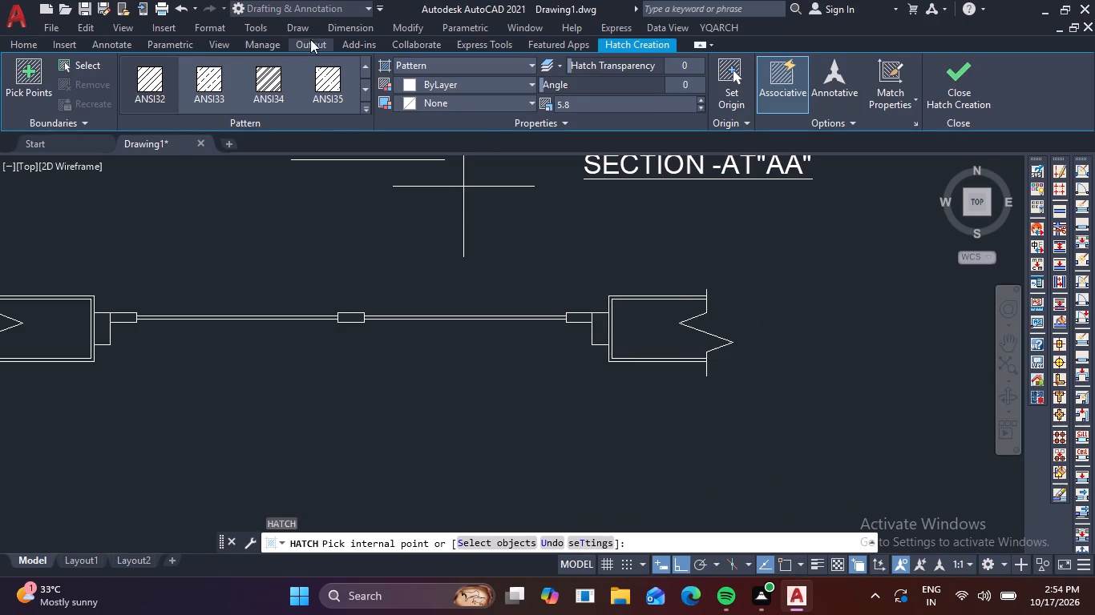
left_click(137, 80)
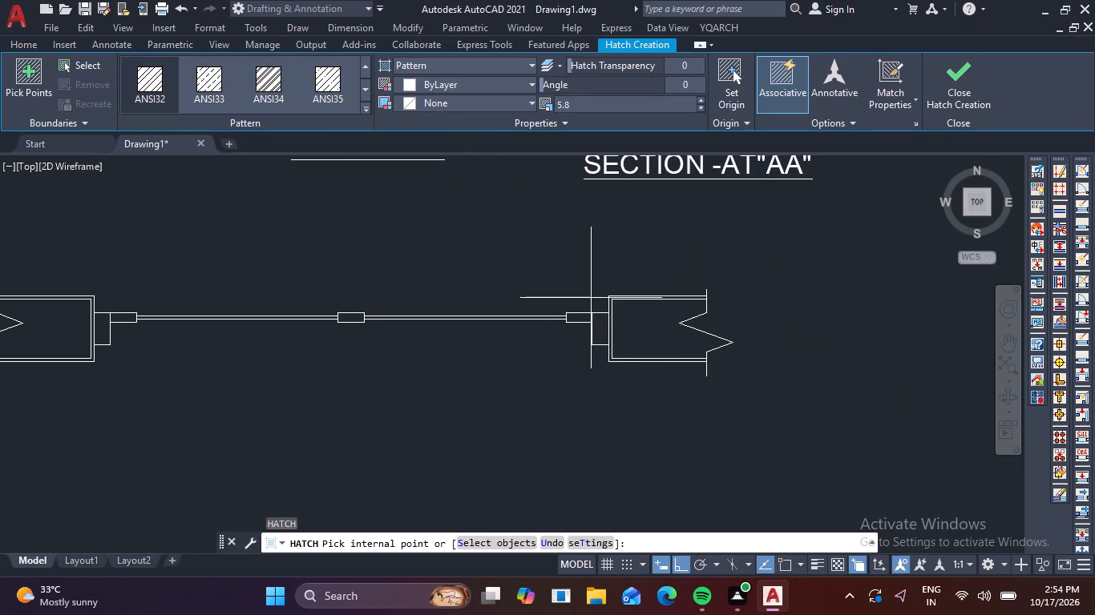
left_click(650, 338)
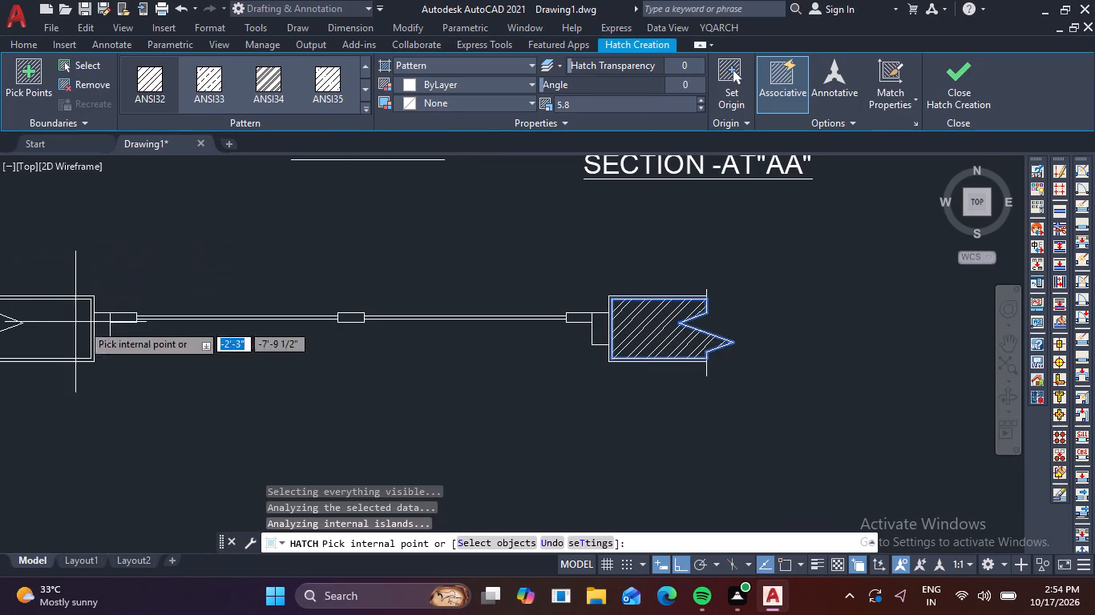
left_click(46, 312)
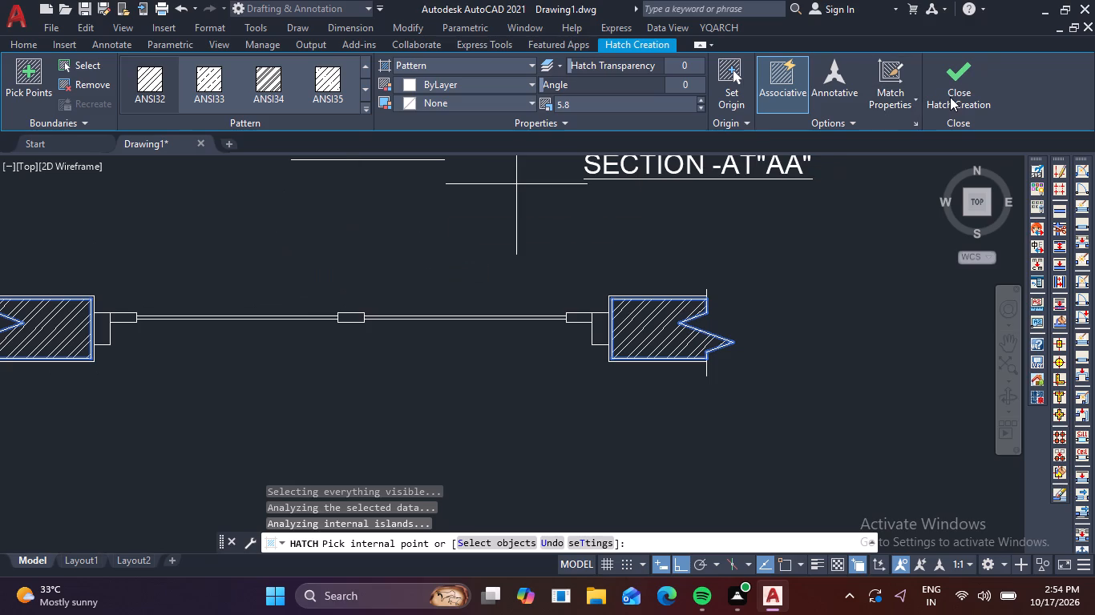
left_click(950, 97)
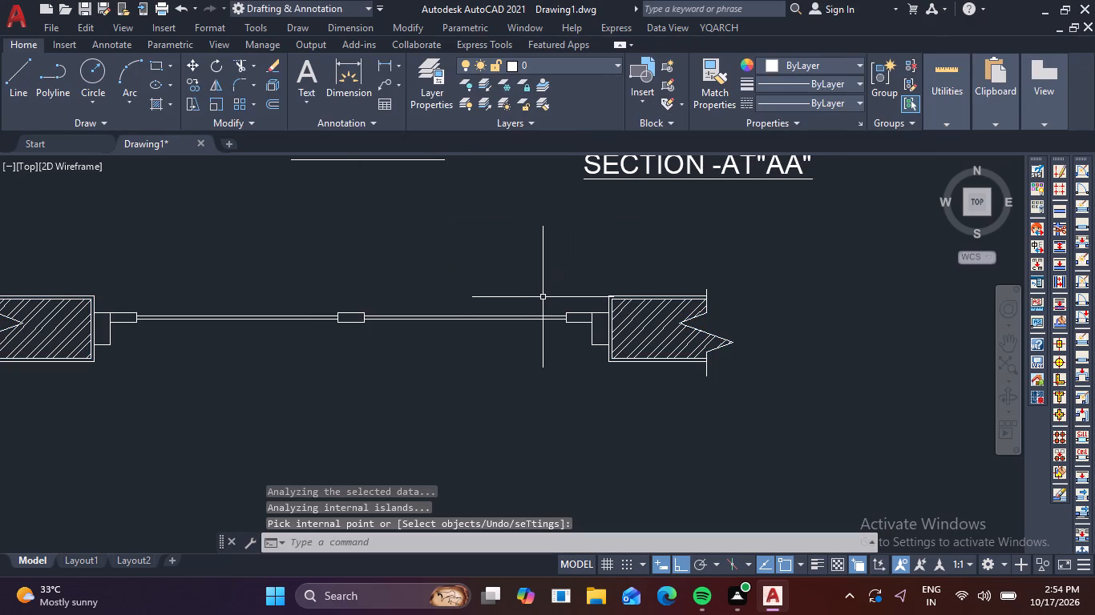
Hatch both frame pieces, both side rails and the middle rail of the plan view with the ANSI38 pattern.
type("H")
key("space")
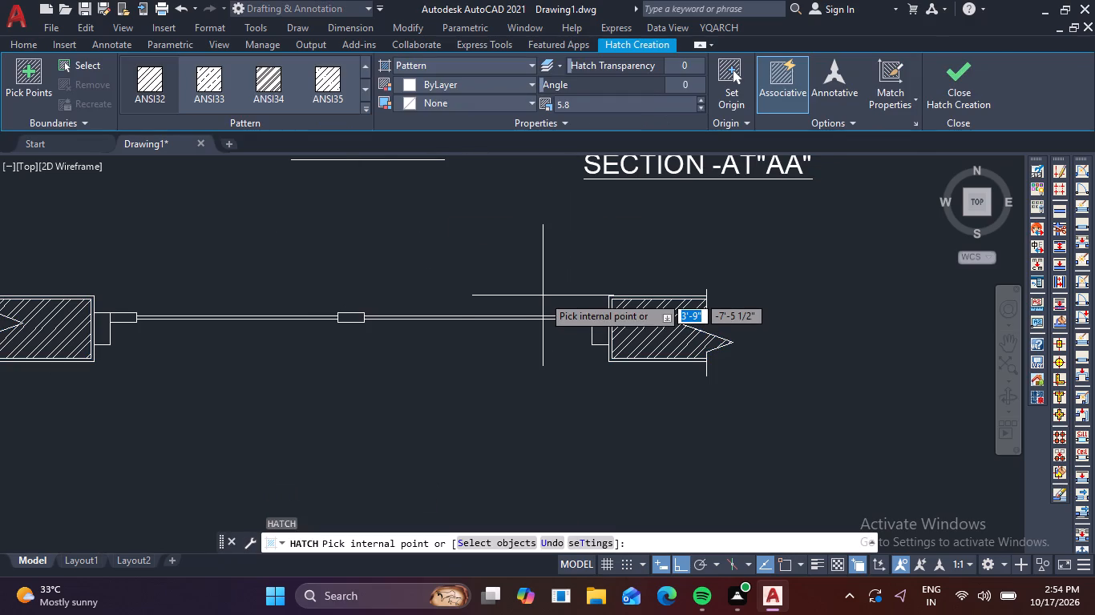
left_click(364, 108)
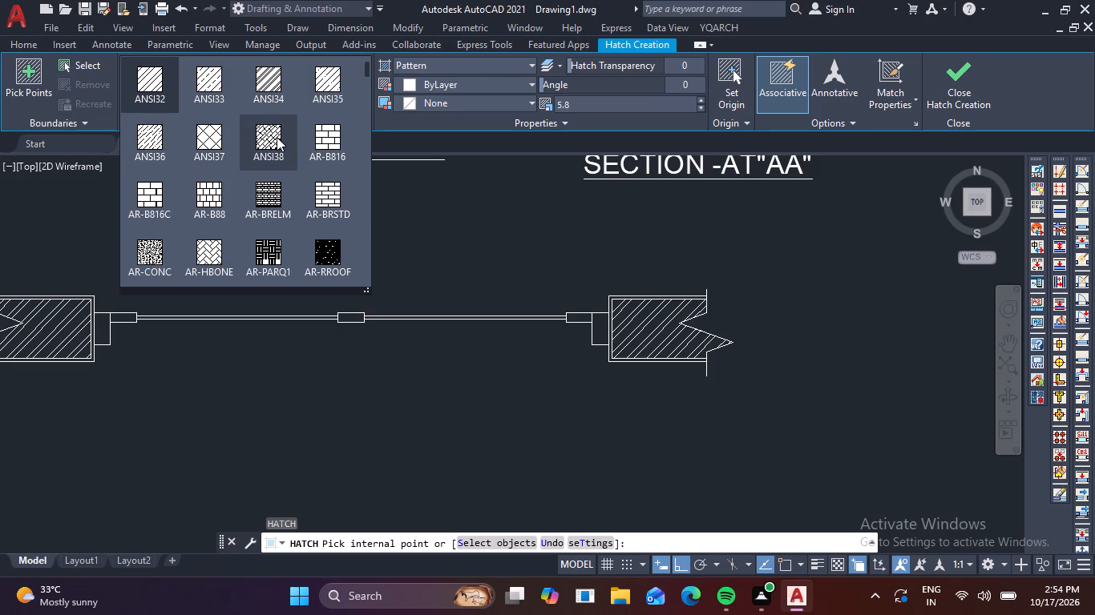
scroll(273, 137, "down", 5)
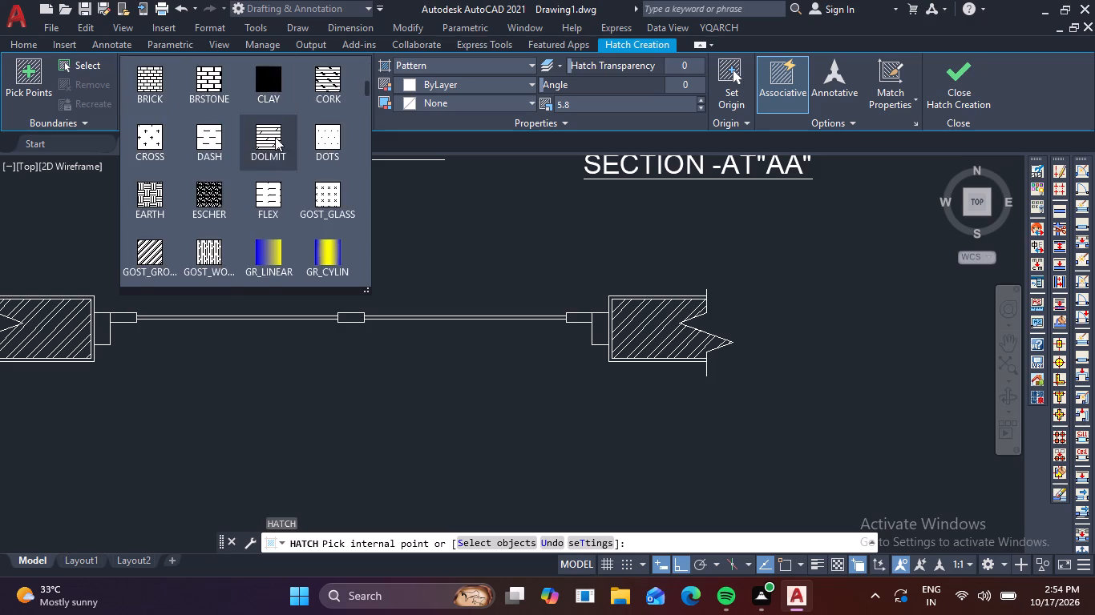
scroll(275, 137, "down", 7)
scroll(275, 137, "up", 16)
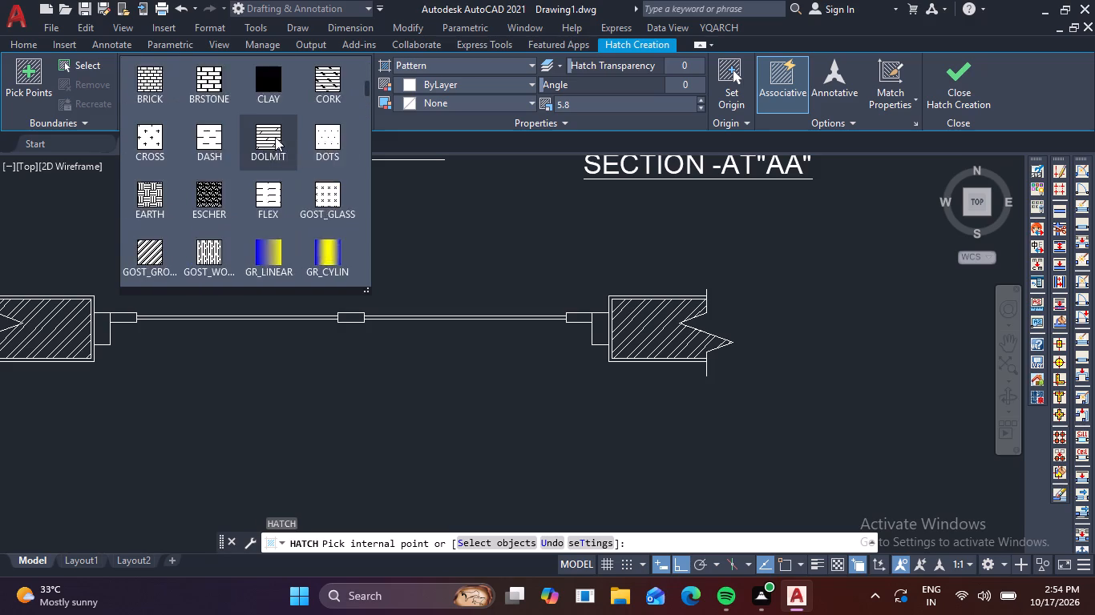
scroll(275, 137, "up", 3)
left_click(267, 140)
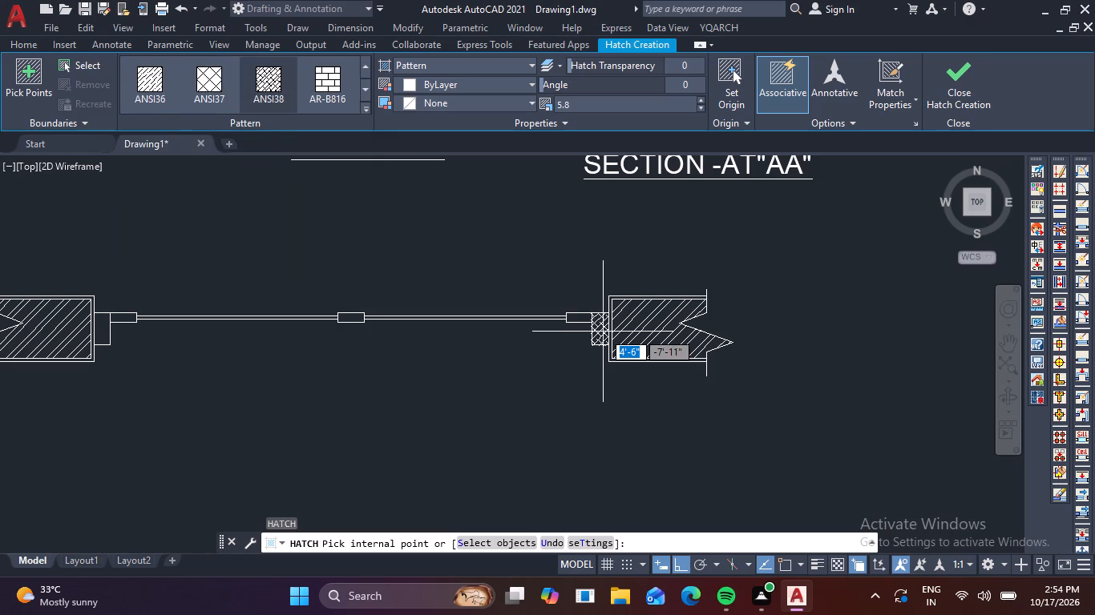
scroll(603, 332, "up", 1)
left_click(603, 332)
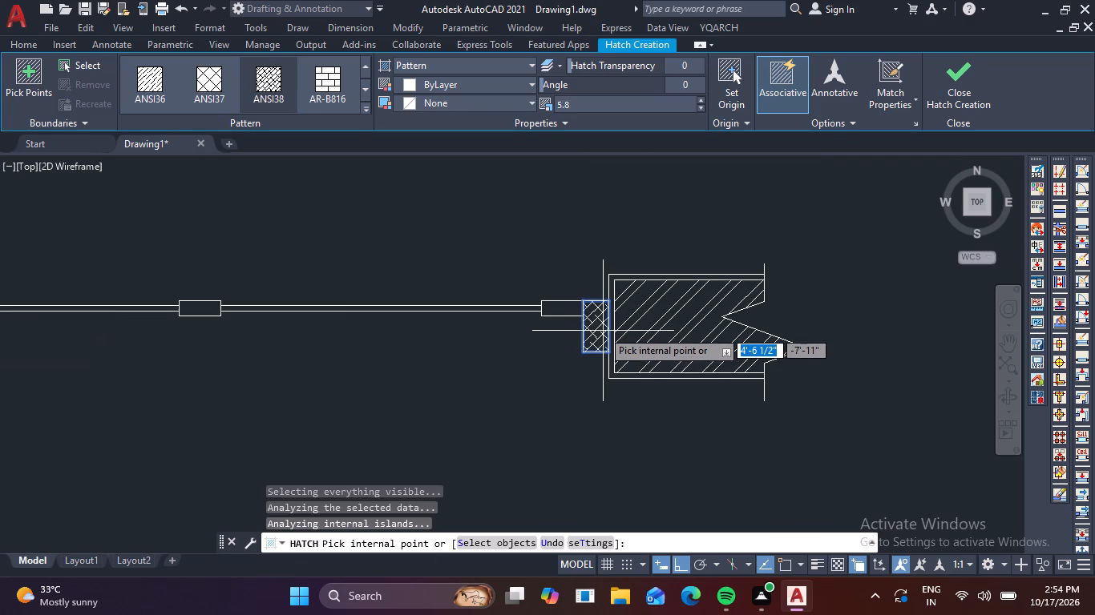
left_click(568, 307)
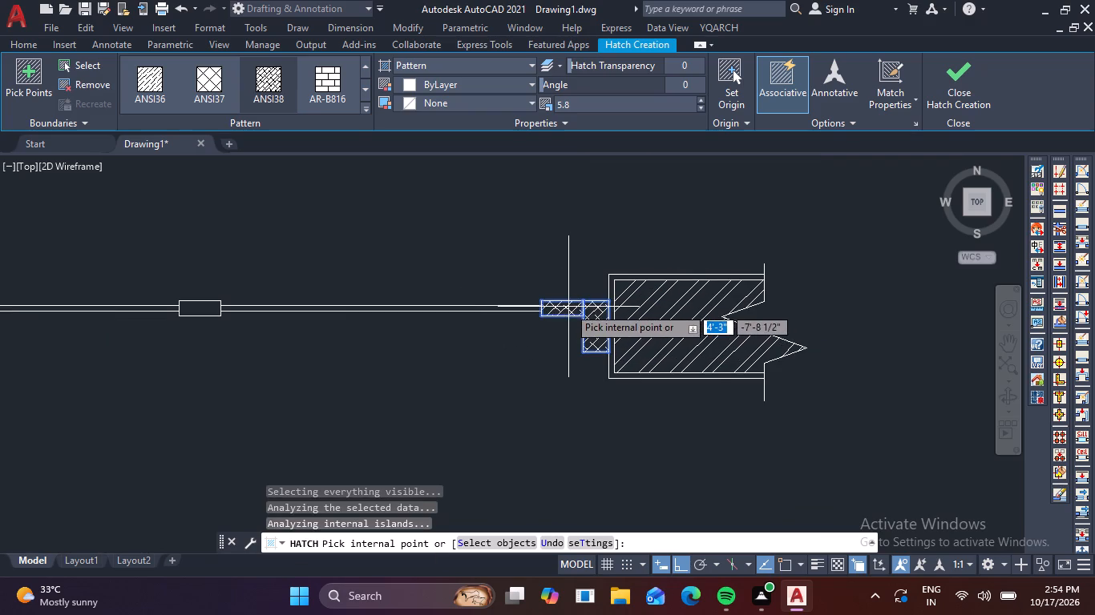
scroll(459, 312, "down", 2)
scroll(366, 303, "up", 3)
left_click(305, 327)
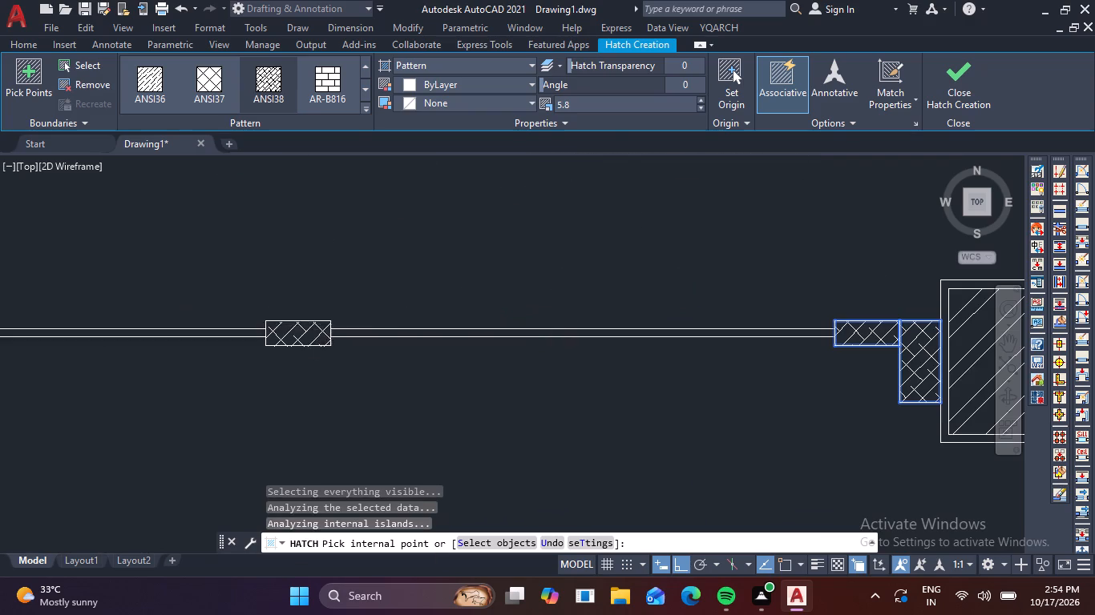
scroll(305, 327, "down", 2)
scroll(59, 338, "up", 4)
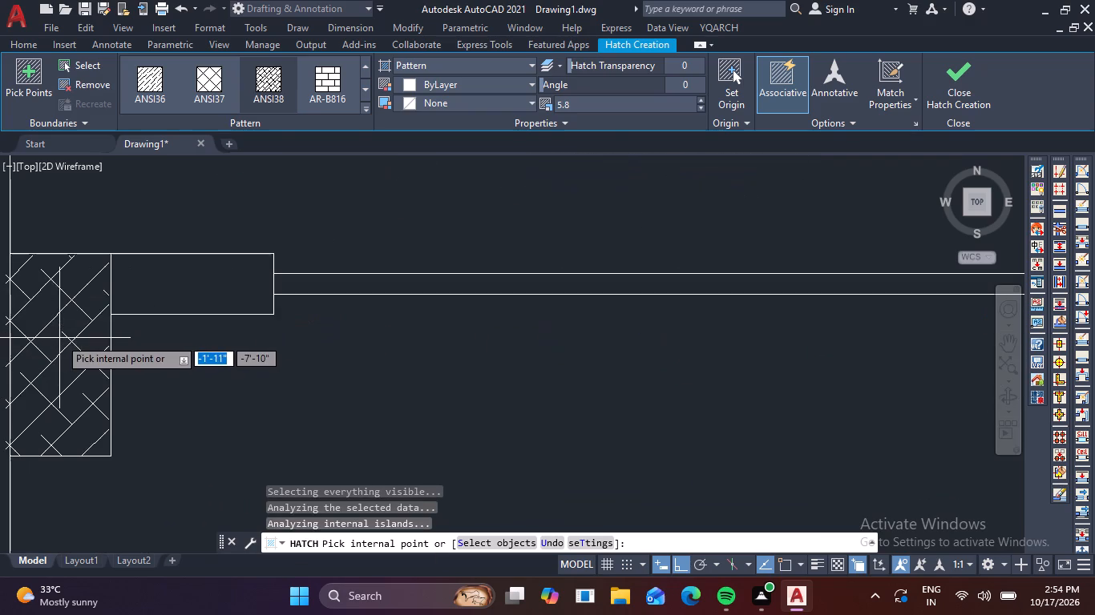
left_click(59, 338)
left_click(222, 291)
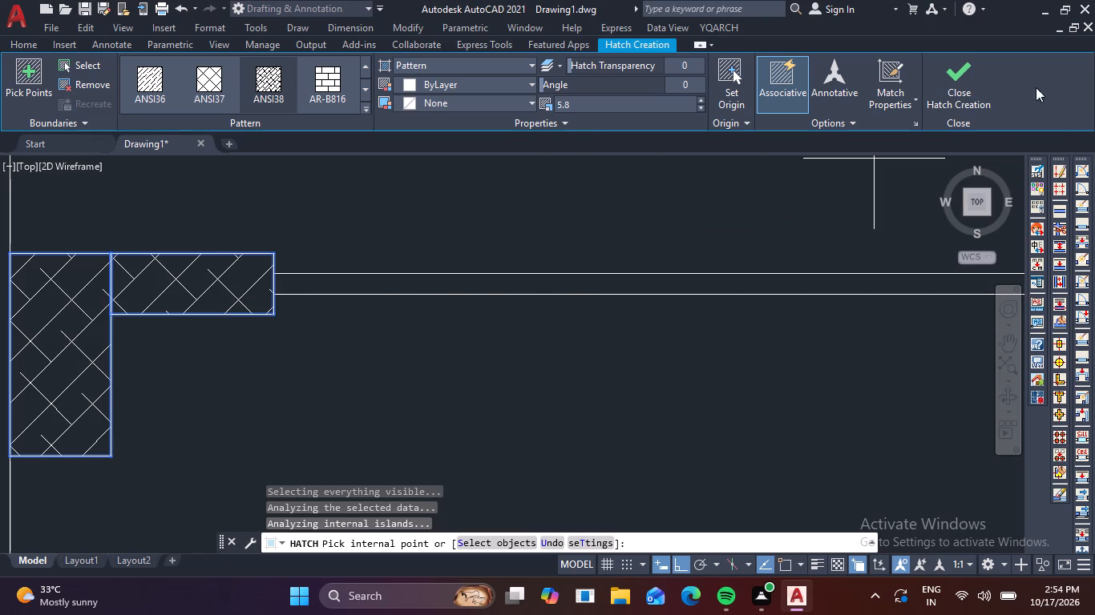
left_click(957, 97)
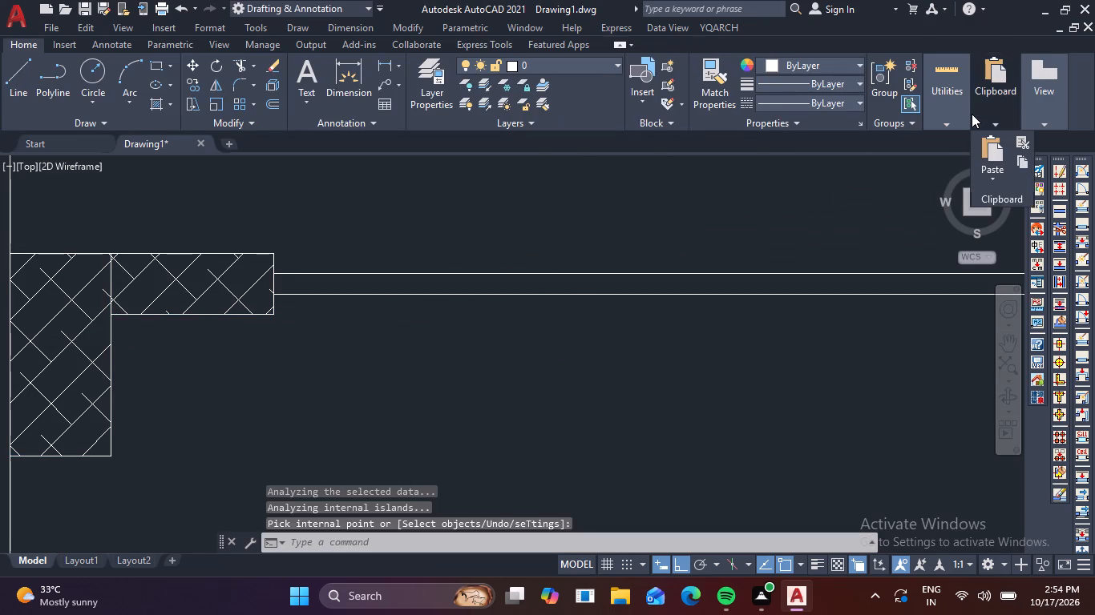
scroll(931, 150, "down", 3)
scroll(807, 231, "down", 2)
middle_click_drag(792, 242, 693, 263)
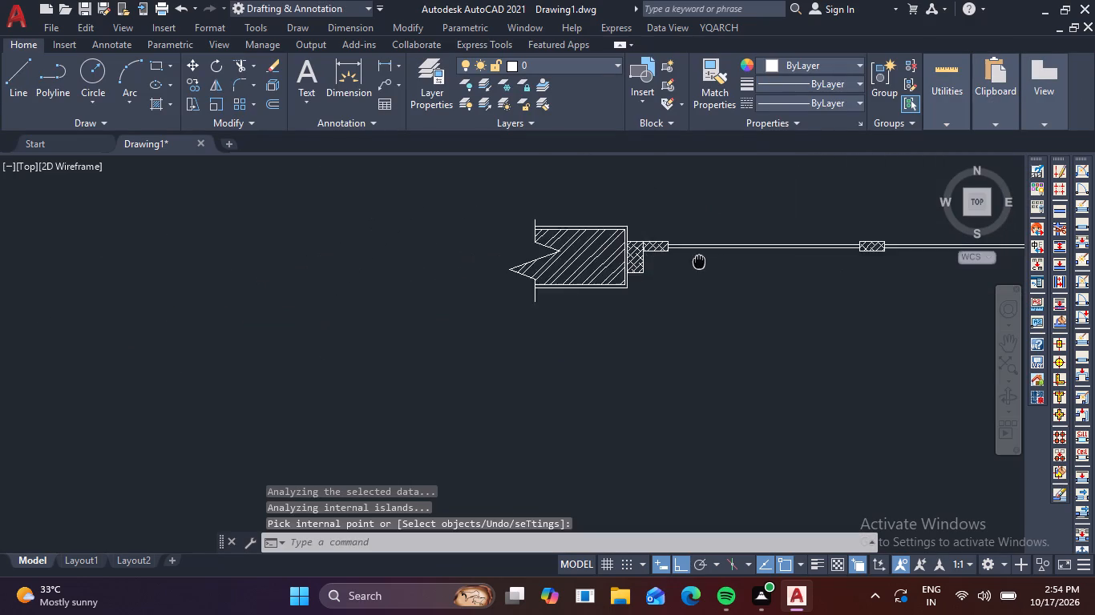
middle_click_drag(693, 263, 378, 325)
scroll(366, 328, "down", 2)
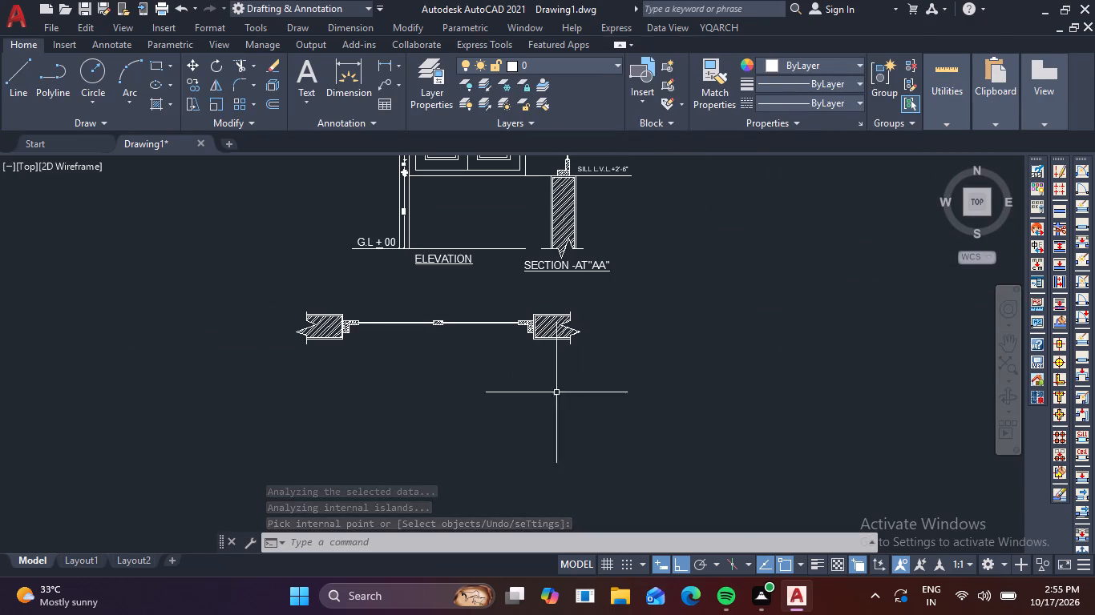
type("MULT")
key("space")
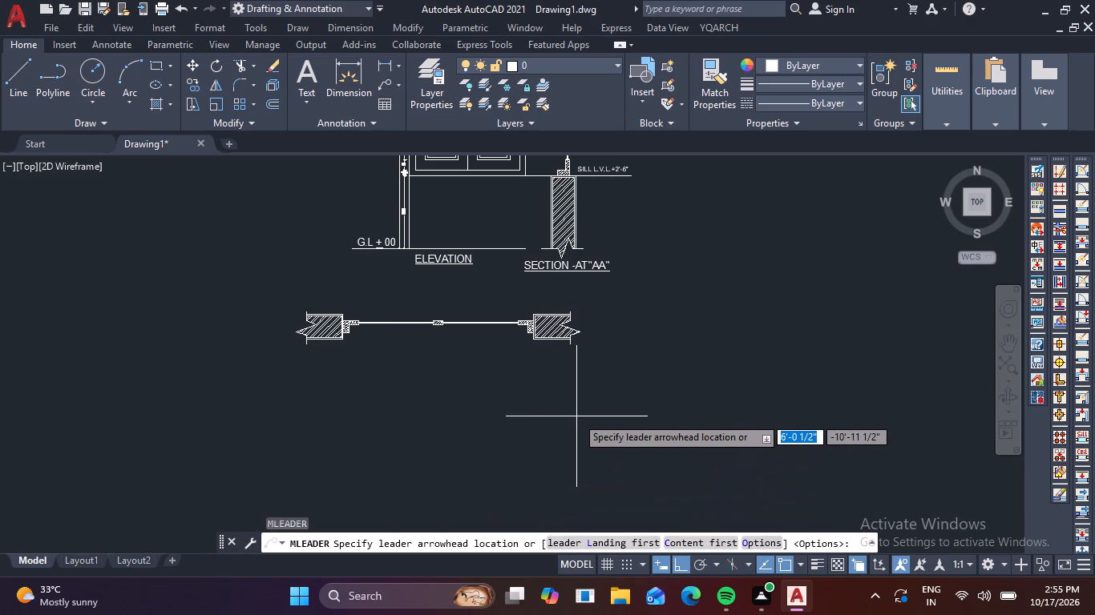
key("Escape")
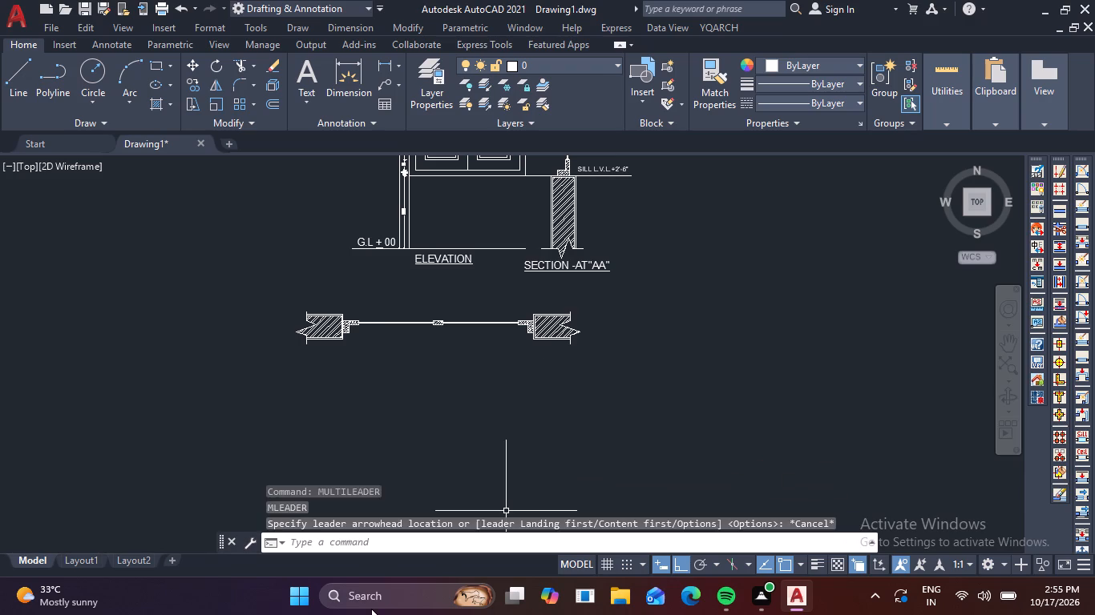
Set the Standard multileader style's maximum leader points to 3 and make the style current.
type("MLS")
key("space")
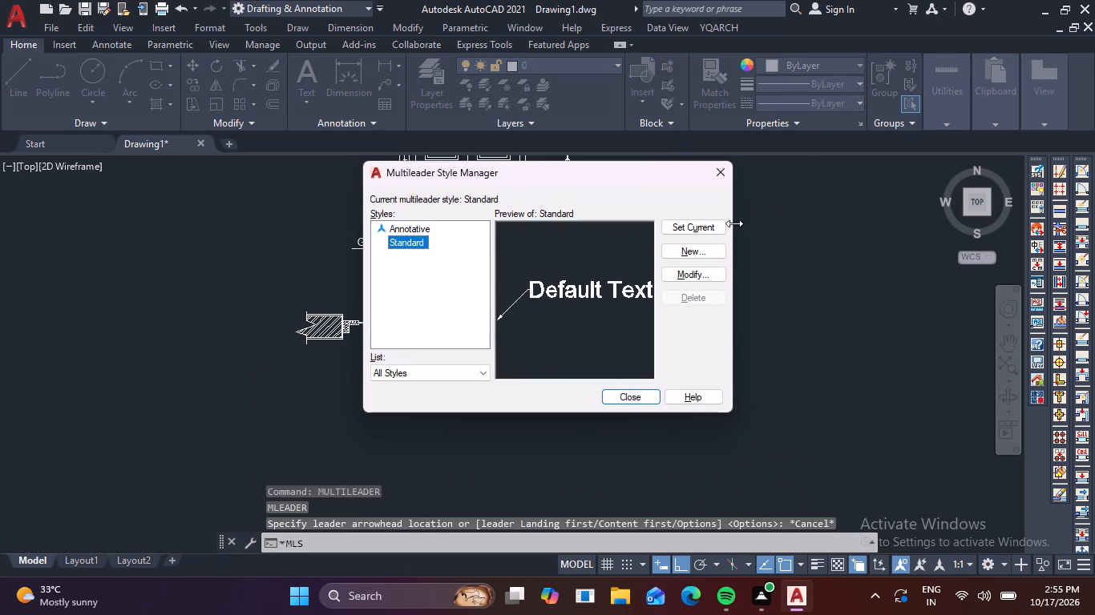
left_click(690, 278)
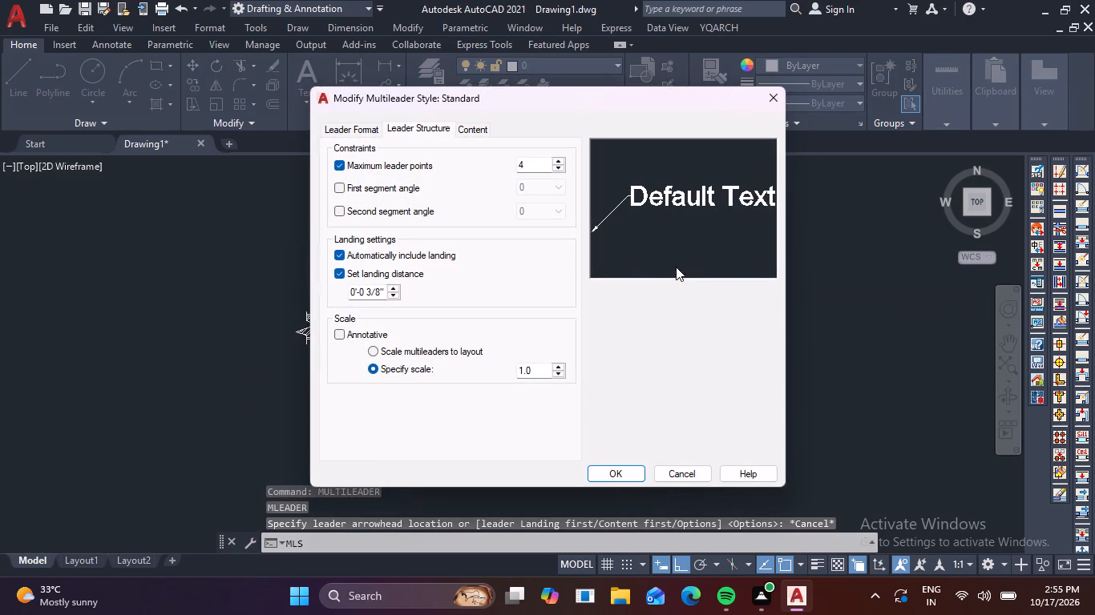
left_click(555, 167)
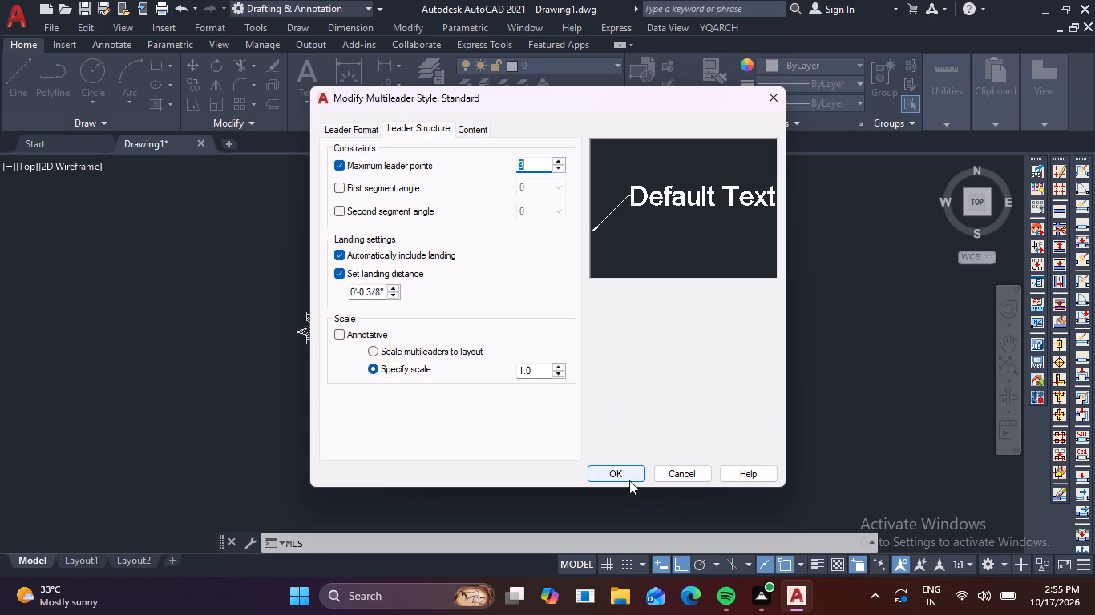
left_click(628, 471)
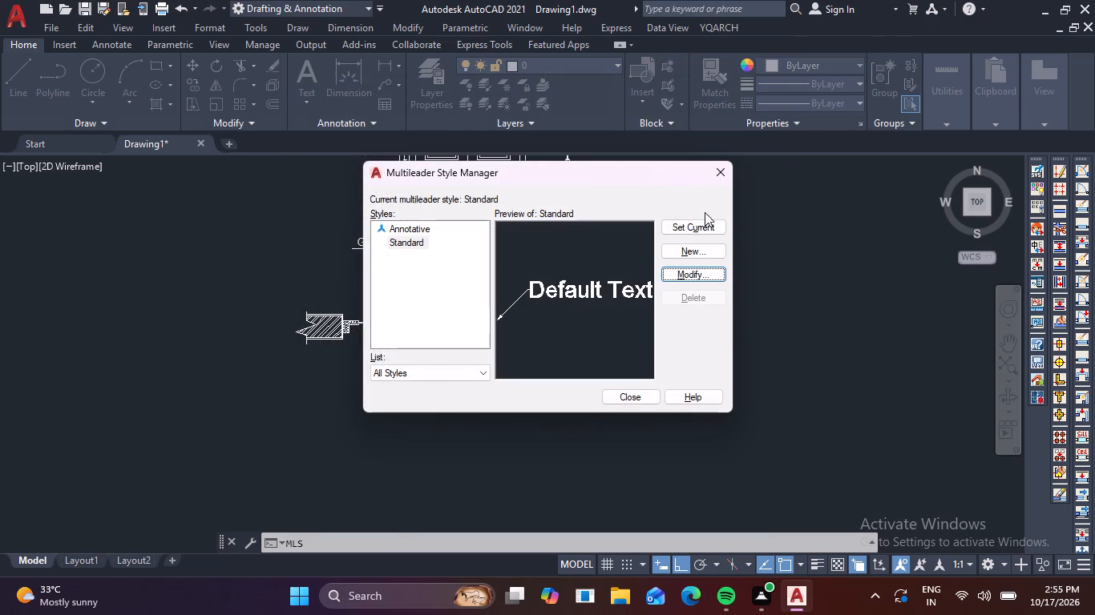
left_click(700, 225)
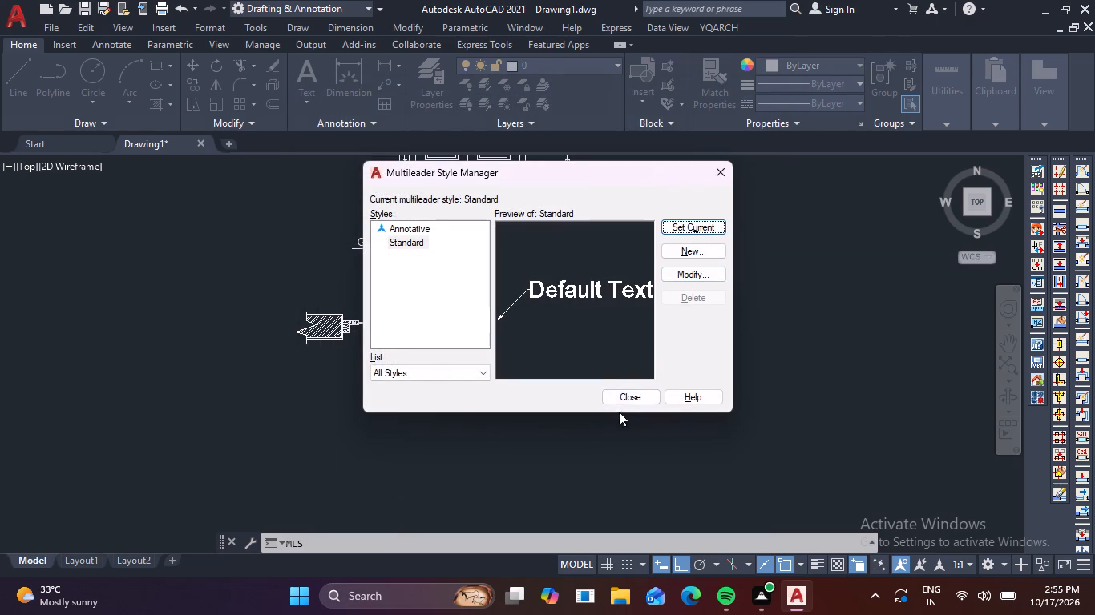
left_click(625, 397)
Add a multileader from the right-hand wall's hatch, running down and then right, with the text BRICK WALL - 9".
type("MULT")
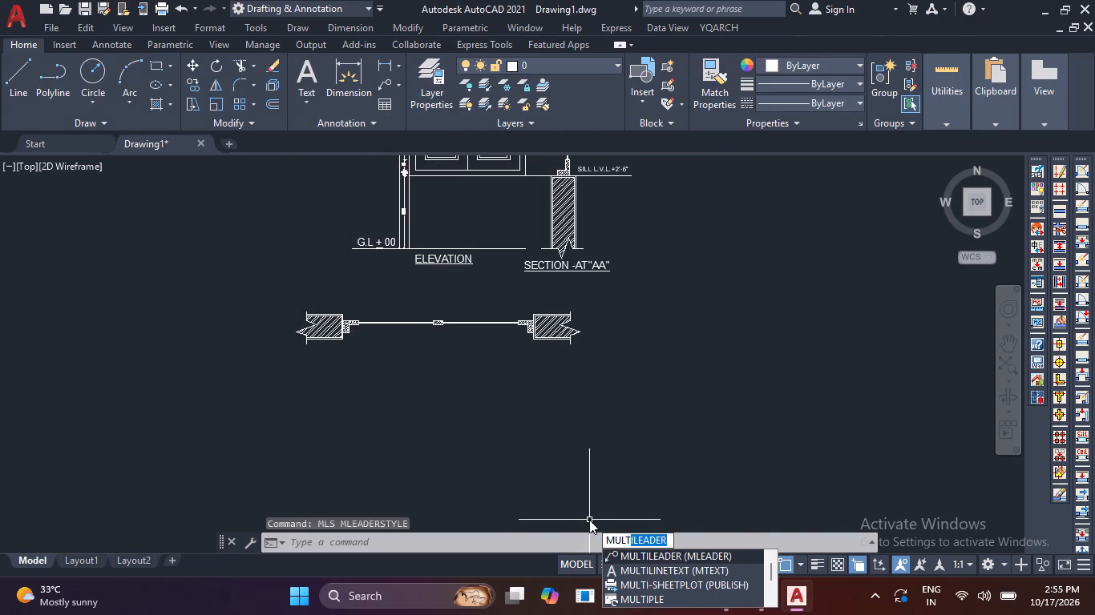
key("space")
scroll(569, 318, "up", 3)
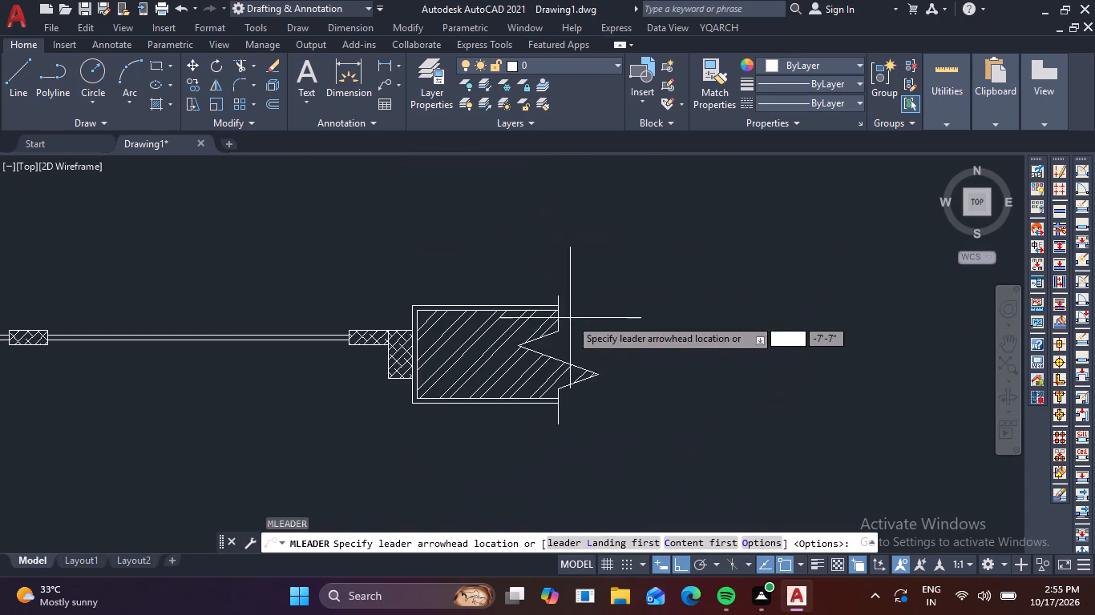
left_click(492, 380)
scroll(502, 483, "down", 1)
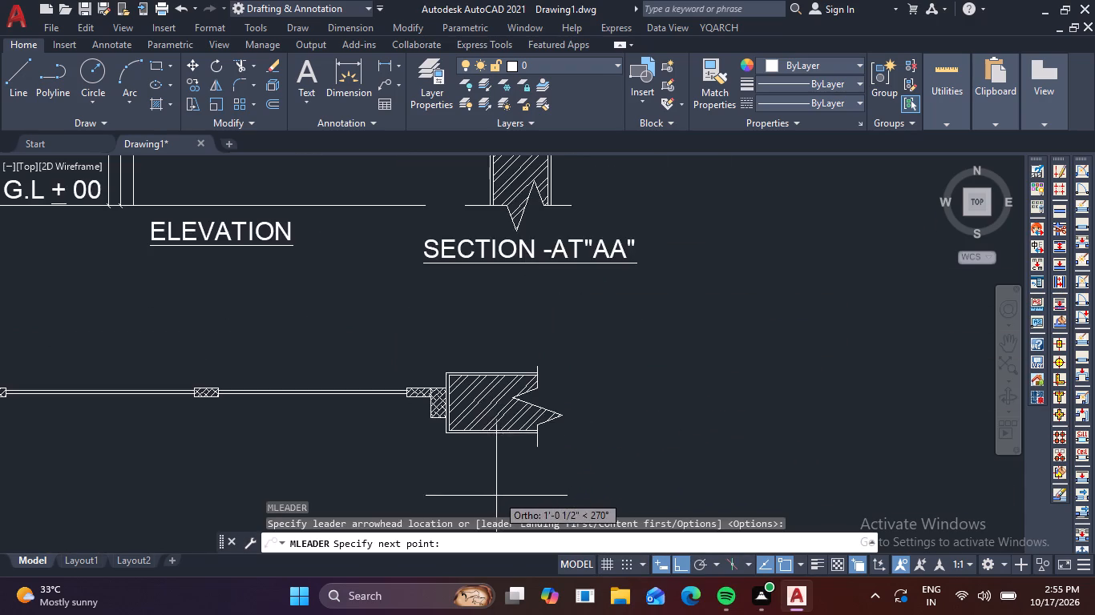
middle_click_drag(496, 496, 521, 371)
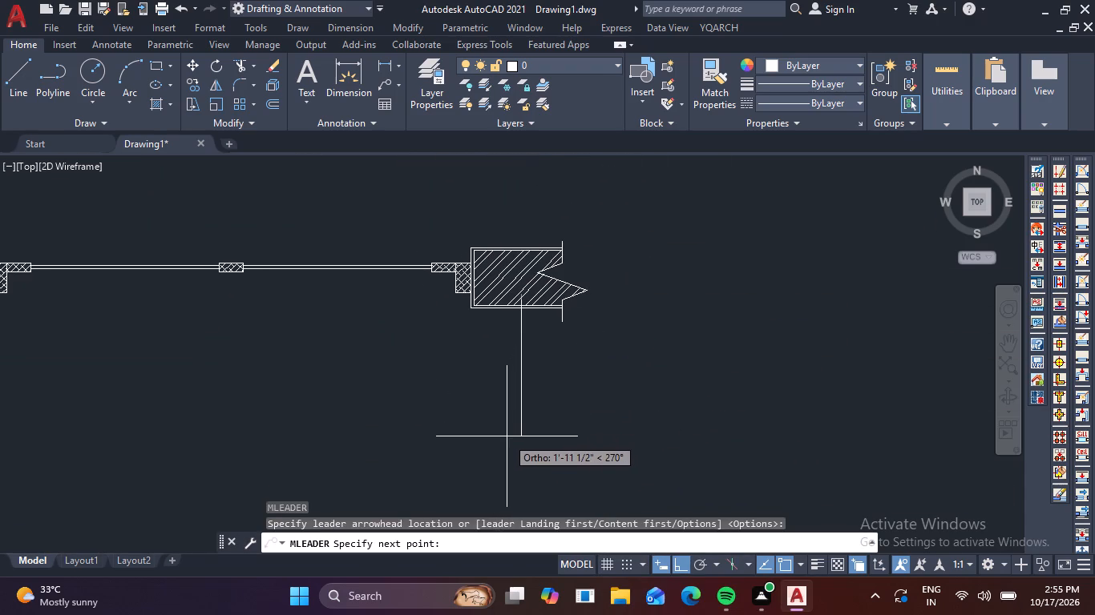
left_click(515, 376)
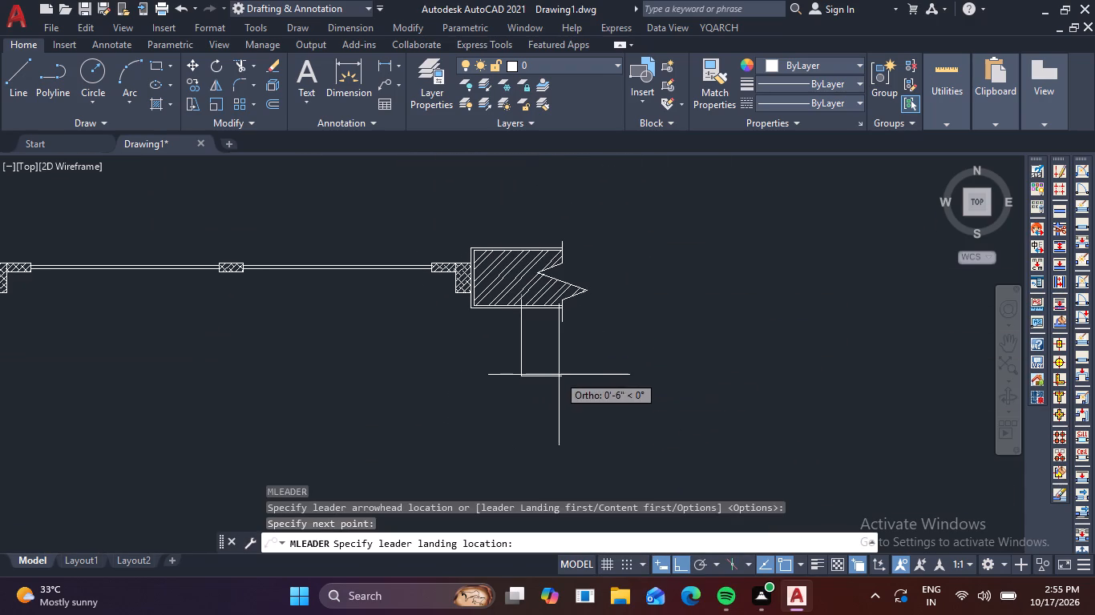
left_click(559, 375)
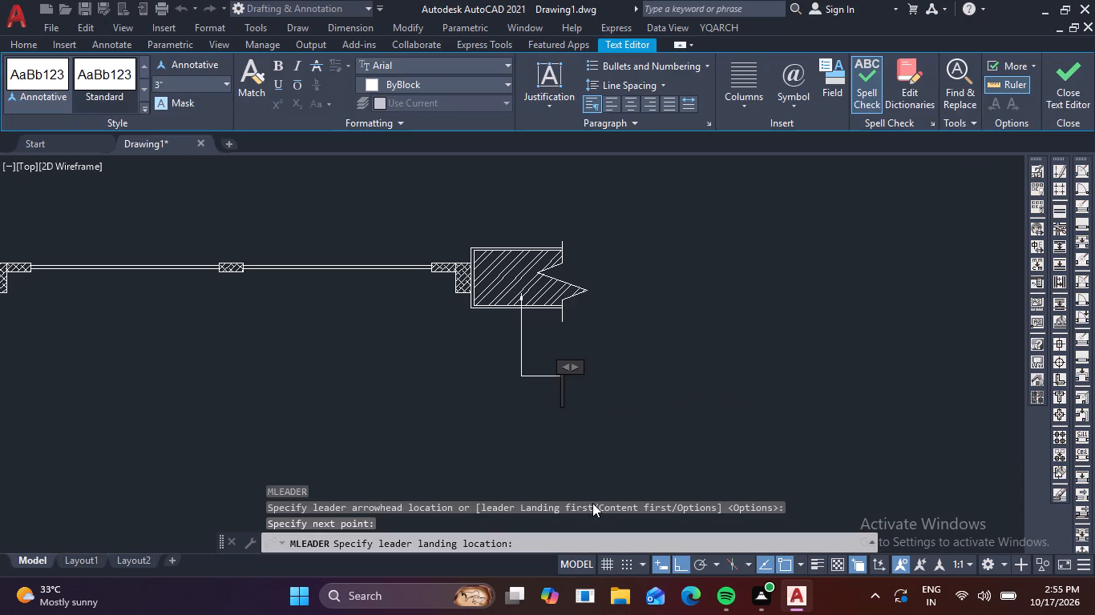
key("b")
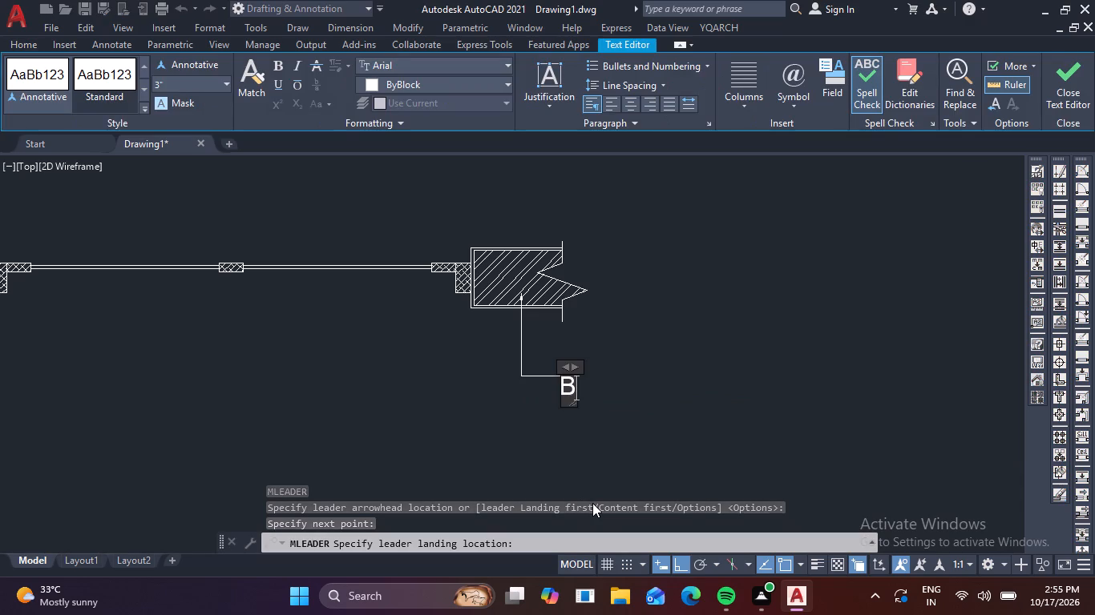
key("r")
type("IC")
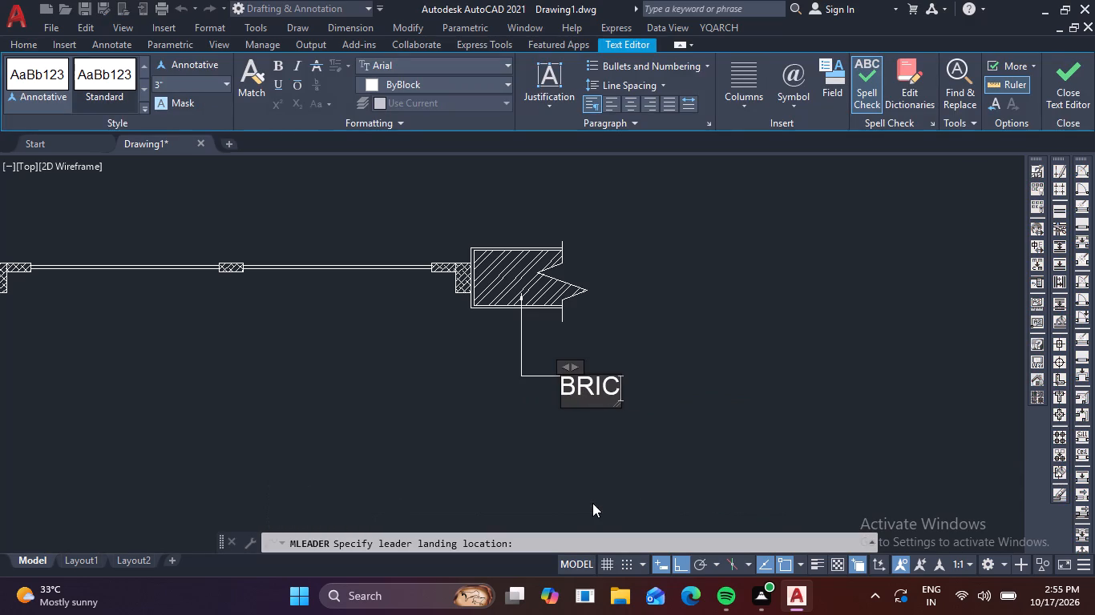
key("k")
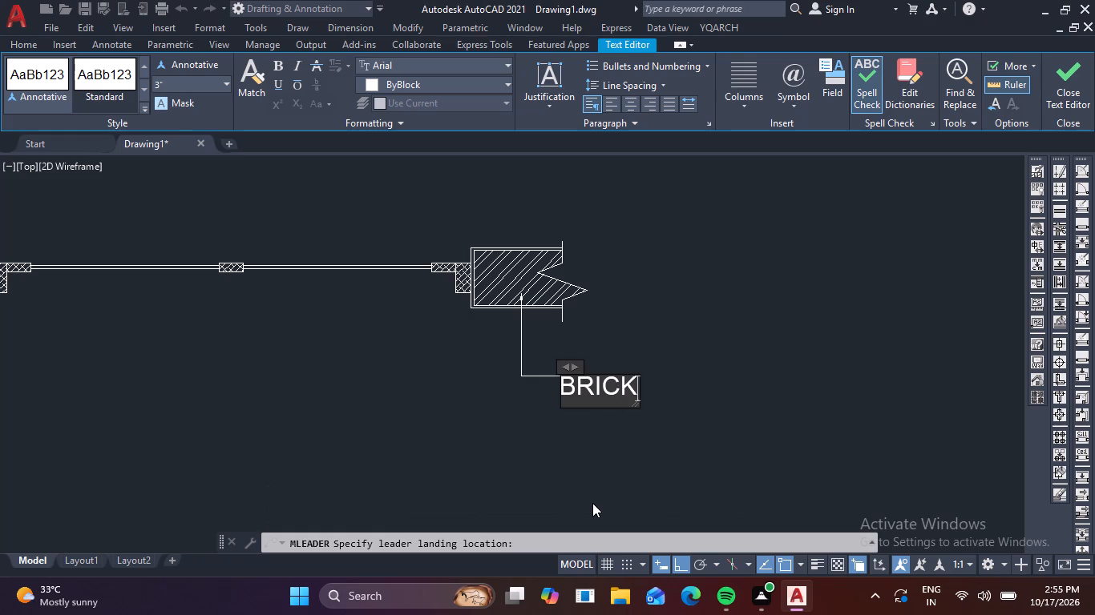
key("space")
type("WA")
type("LL")
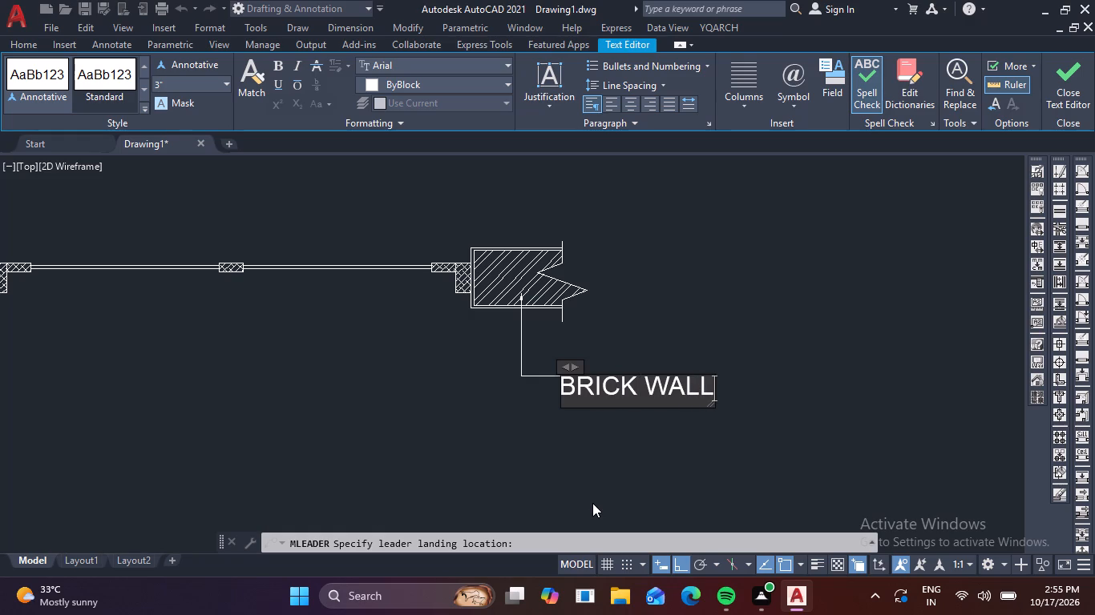
key("space")
type("-")
key("space")
type("9")
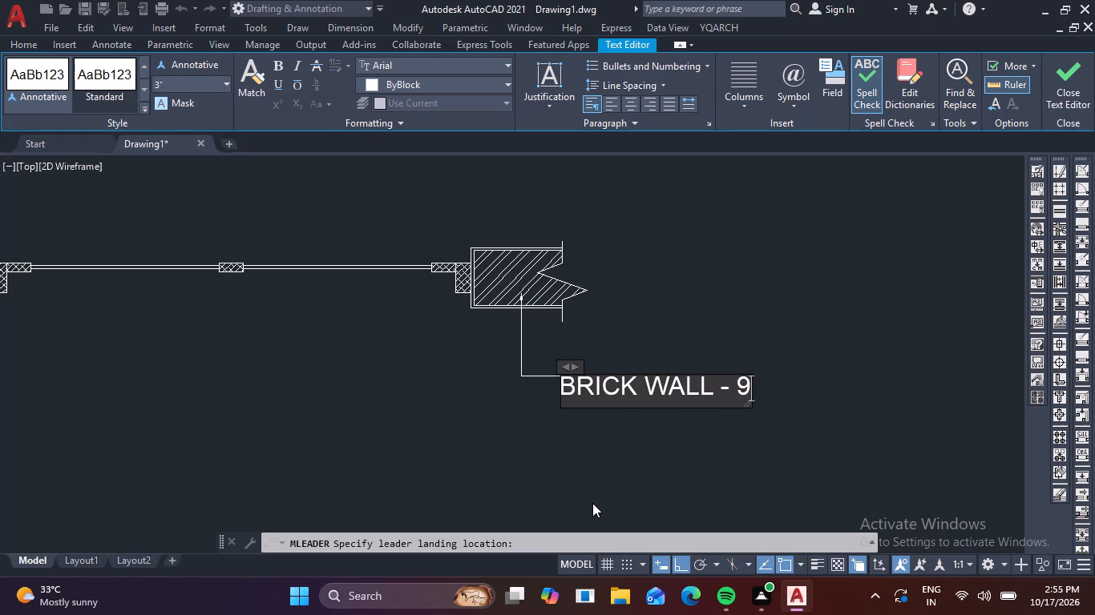
key("shift+quotedbl")
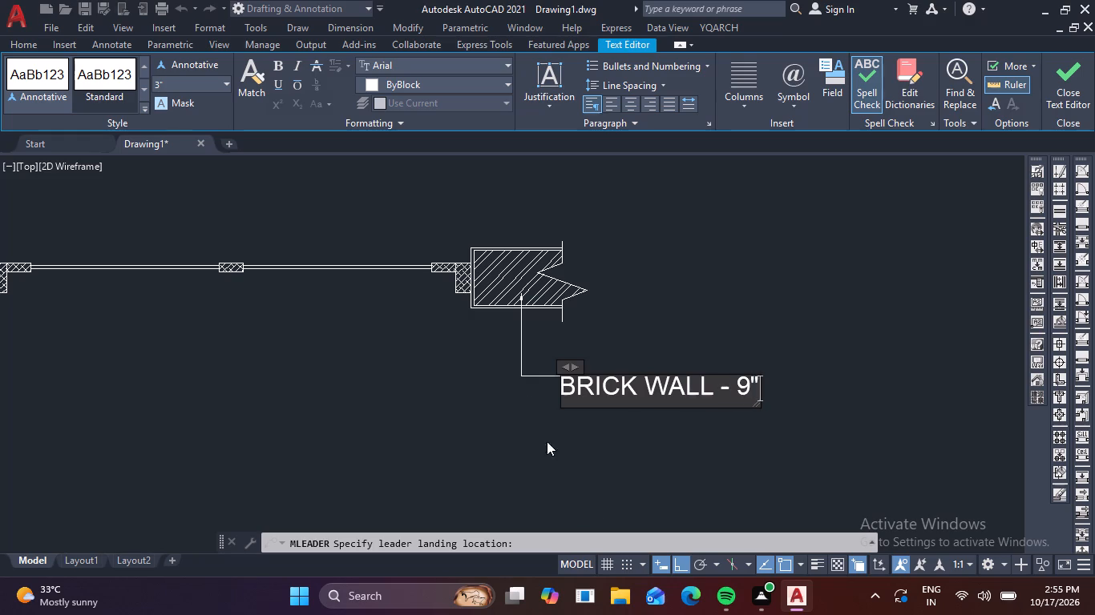
left_click(456, 425)
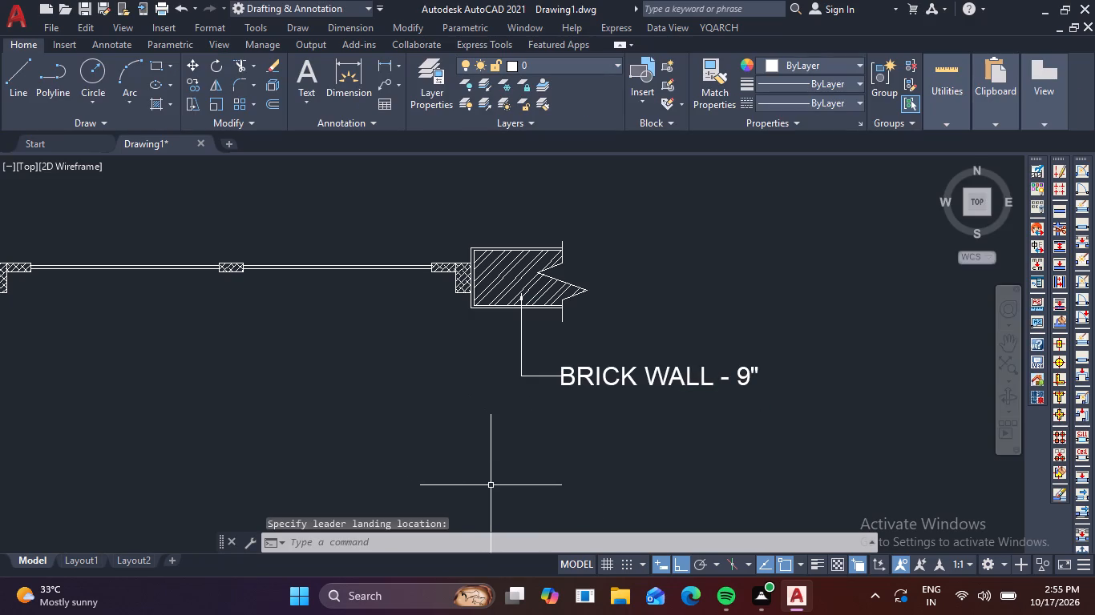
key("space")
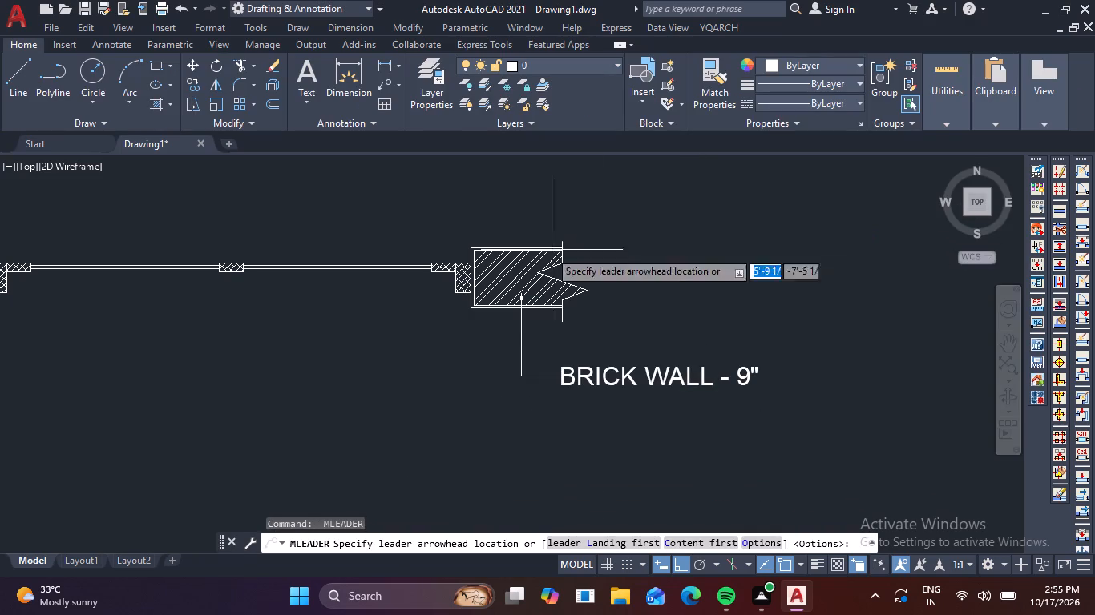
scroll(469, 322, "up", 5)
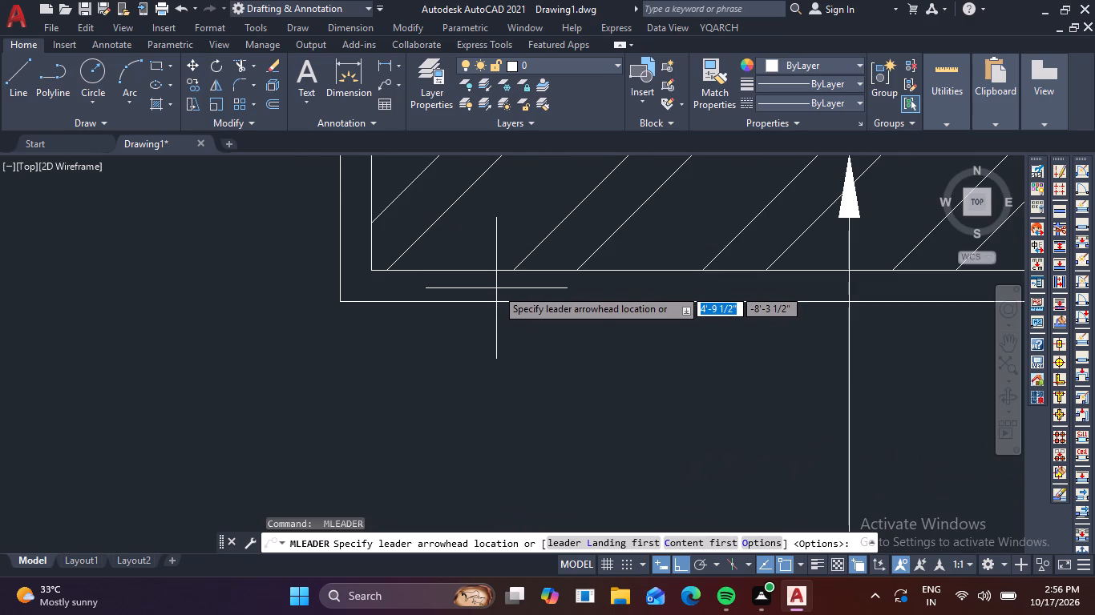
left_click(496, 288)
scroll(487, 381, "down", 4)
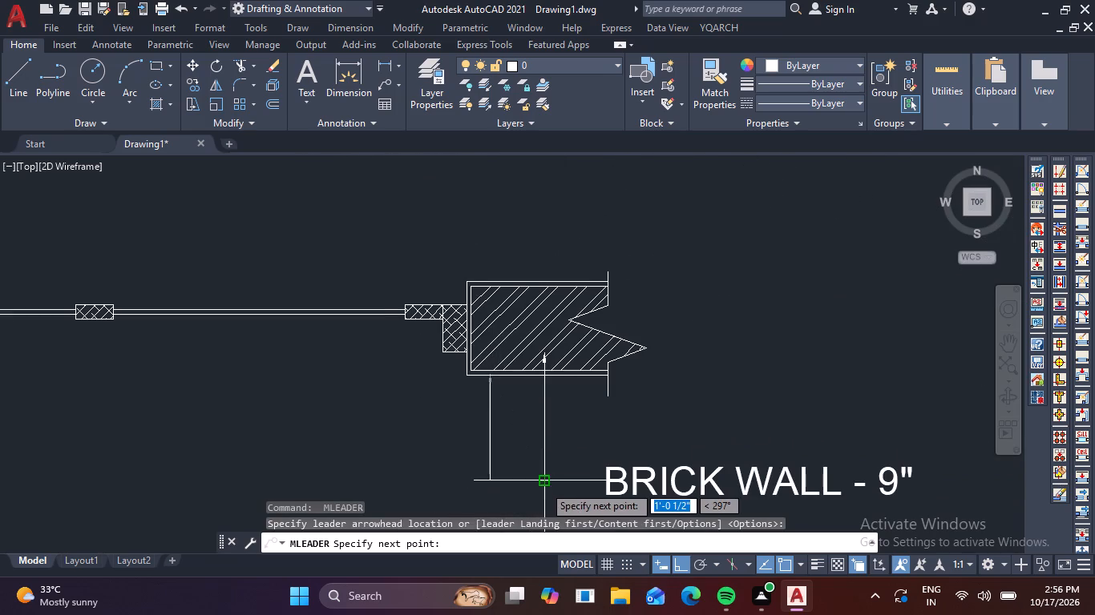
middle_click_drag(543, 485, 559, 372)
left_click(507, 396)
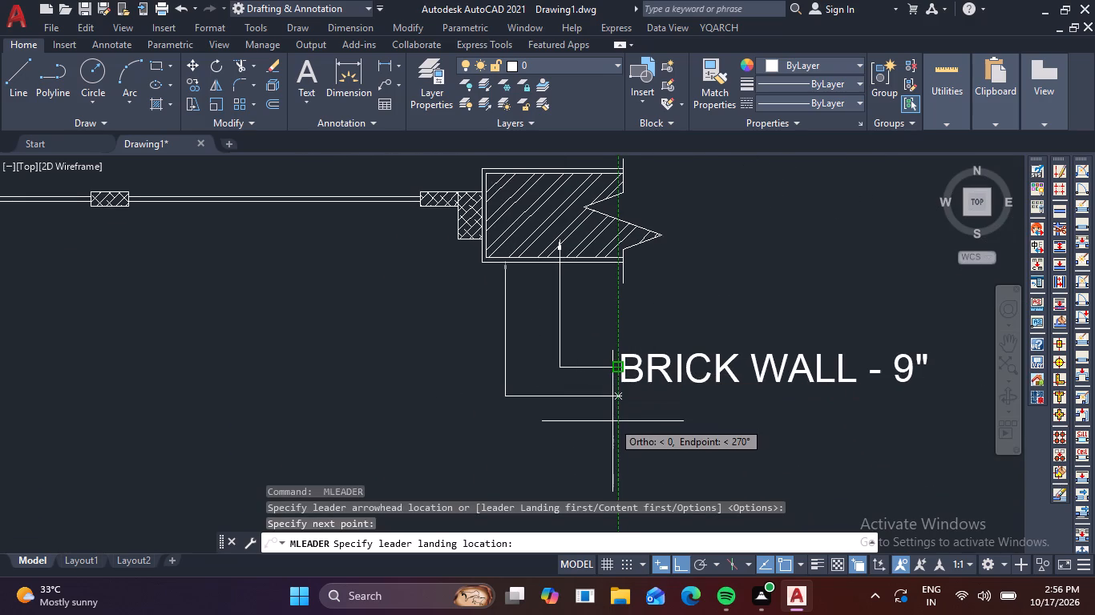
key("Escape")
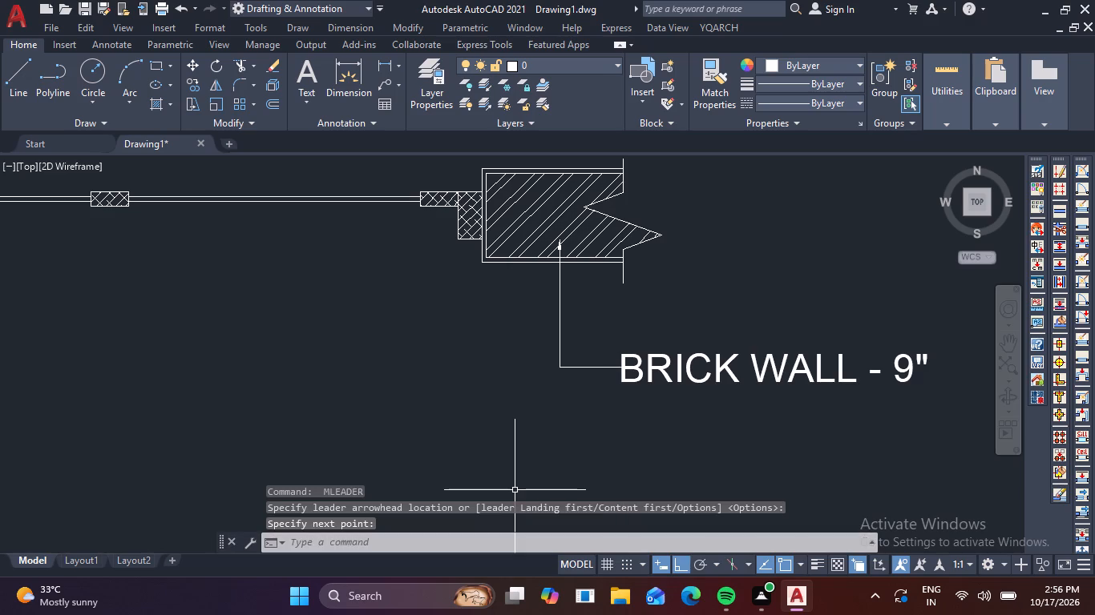
Add a multileader from the right-hand wall's lower plaster band, about 1'-4" down then right, with the text CEMENT PLASTER - 1/2 " THICK.
key("space")
scroll(506, 255, "up", 6)
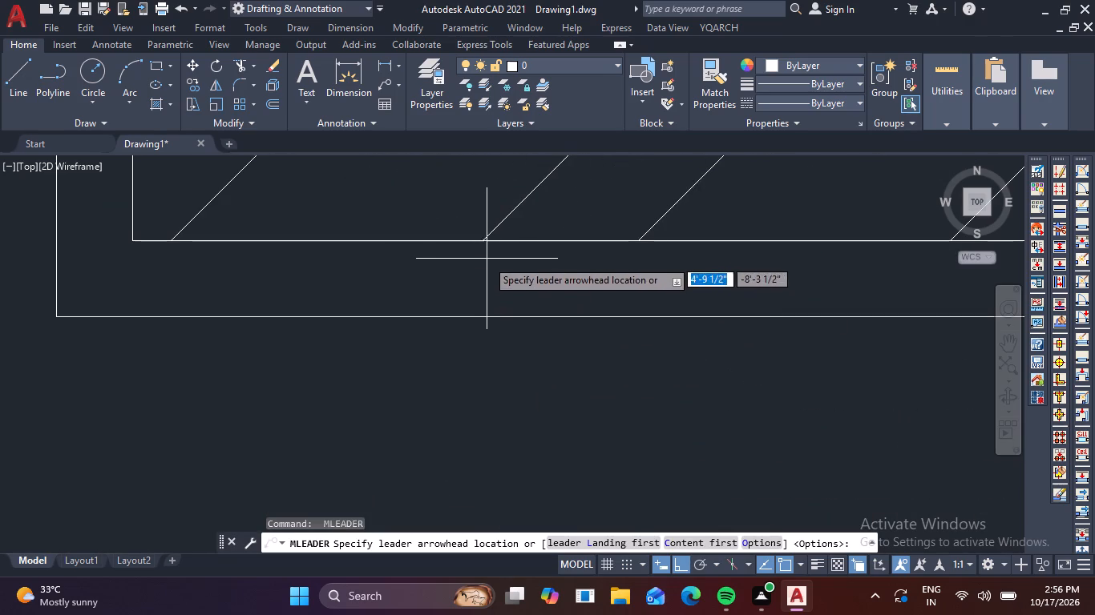
left_click(487, 270)
scroll(517, 388, "down", 5)
middle_click_drag(532, 500, 546, 259)
scroll(544, 260, "up", 1)
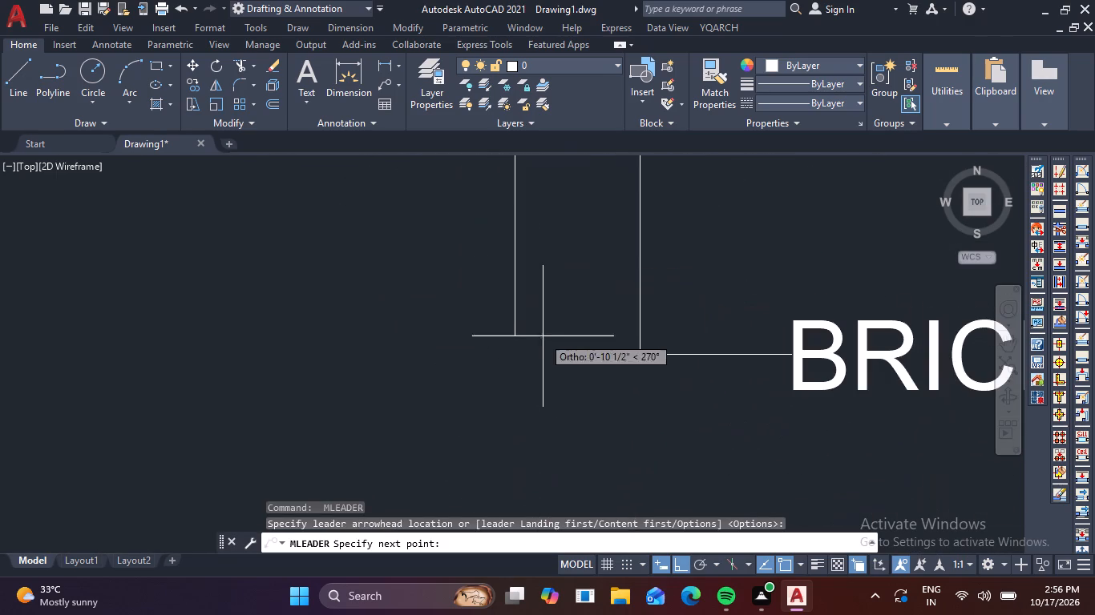
middle_click_drag(560, 438, 568, 305)
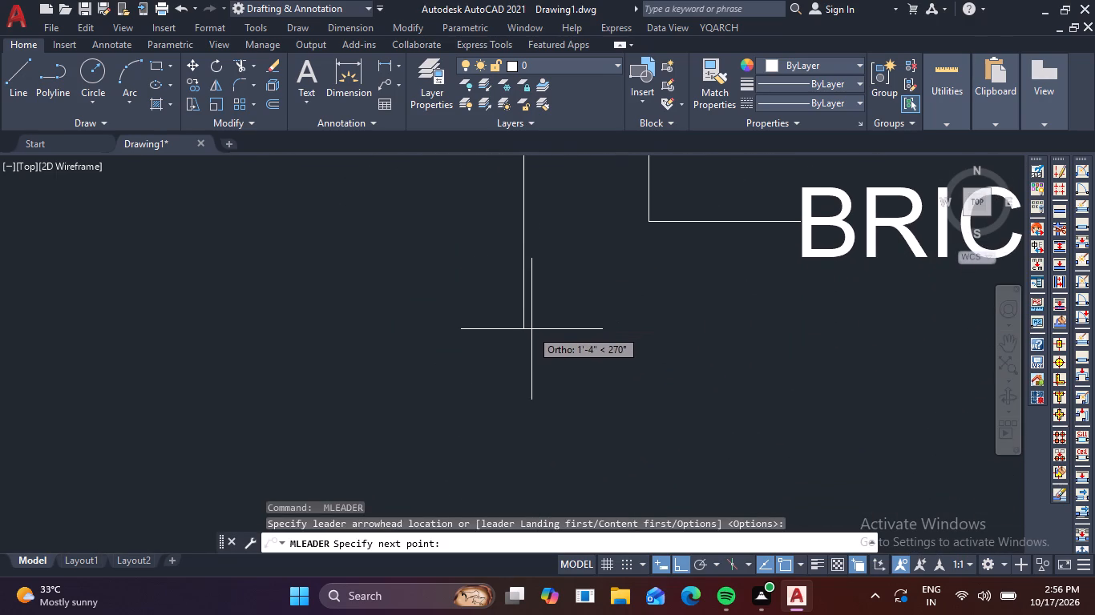
left_click(533, 329)
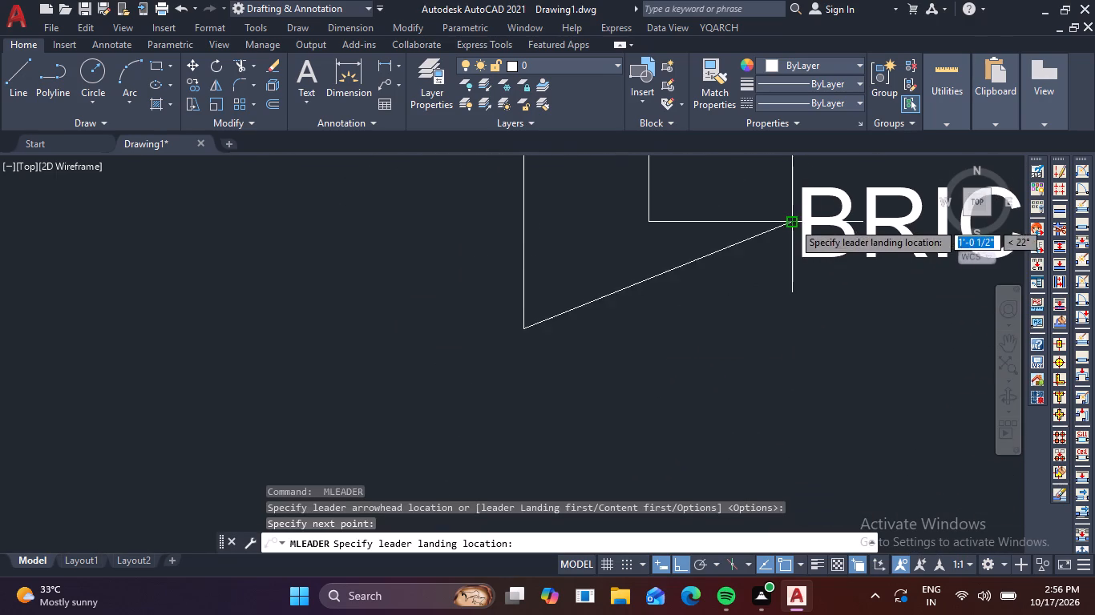
left_click(802, 335)
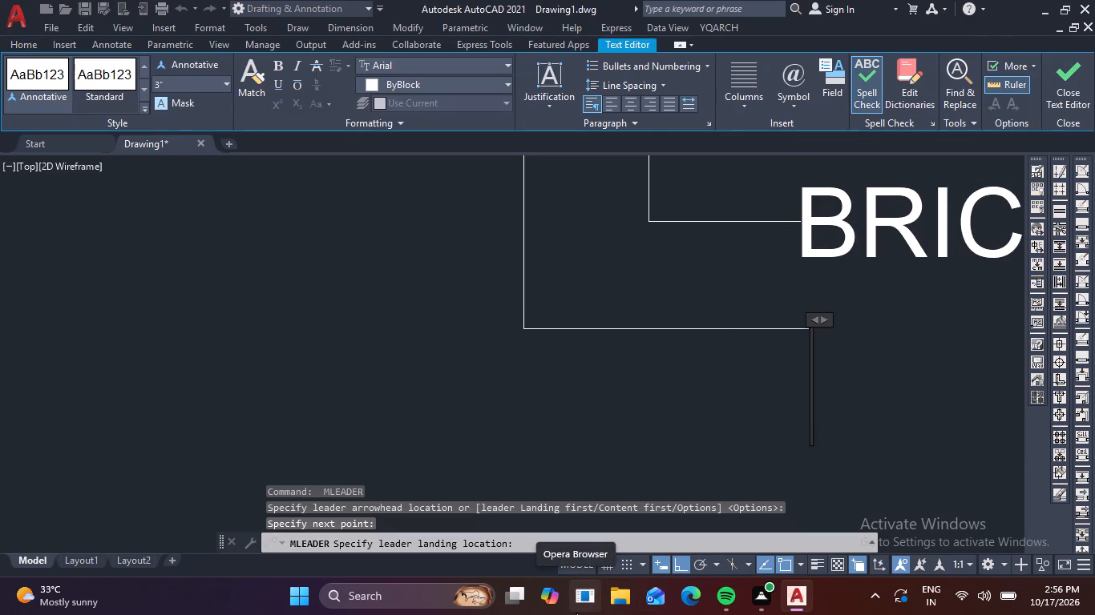
type("CE")
type("MENT")
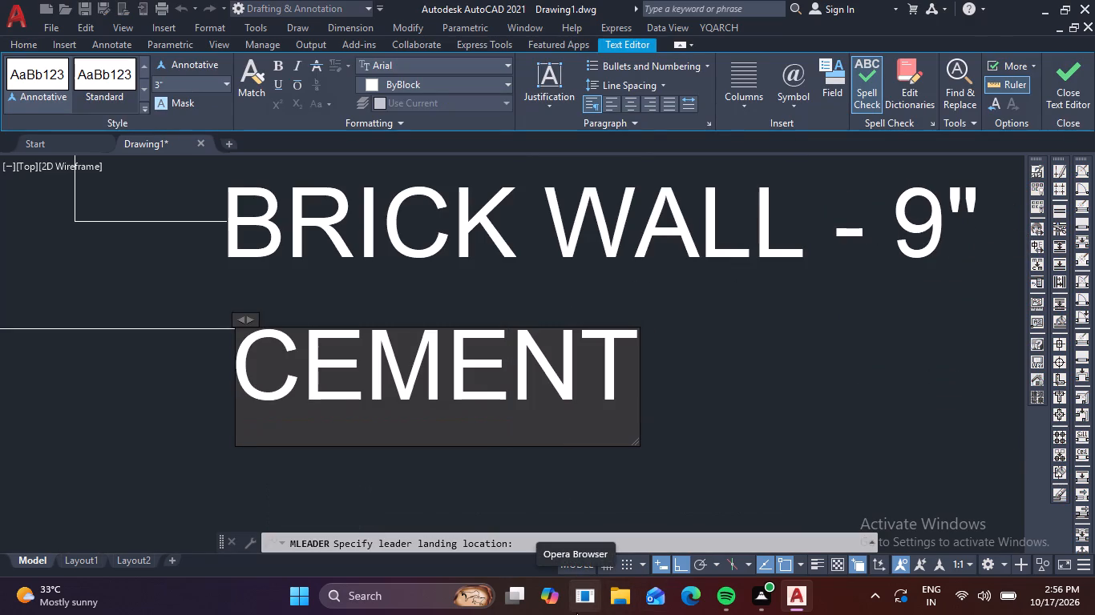
key("space")
type("PLASTER")
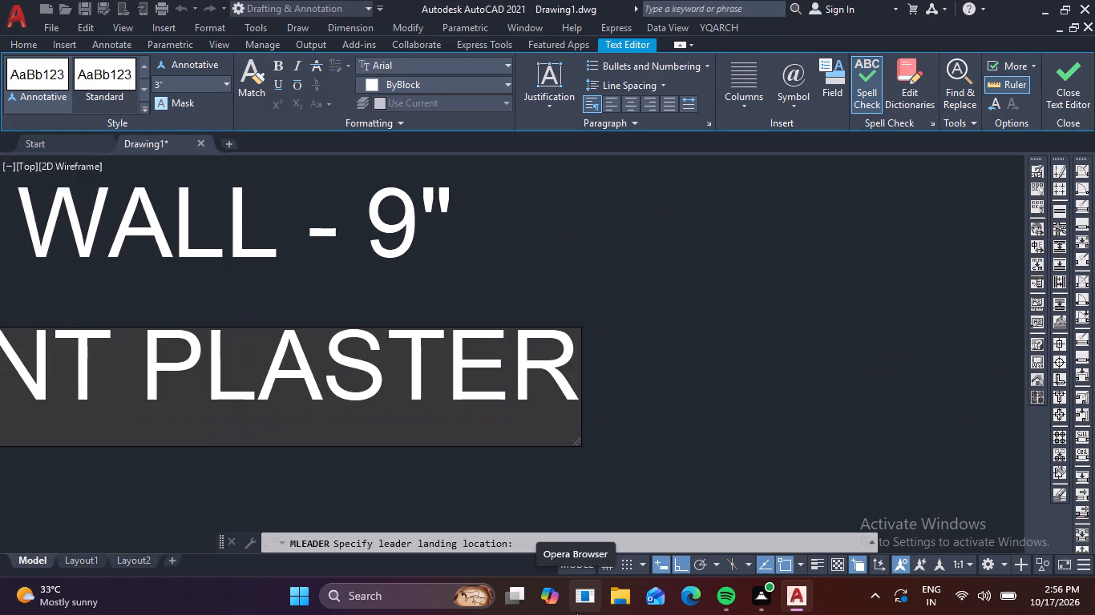
key("space")
type("- 1")
type("/2")
key("space")
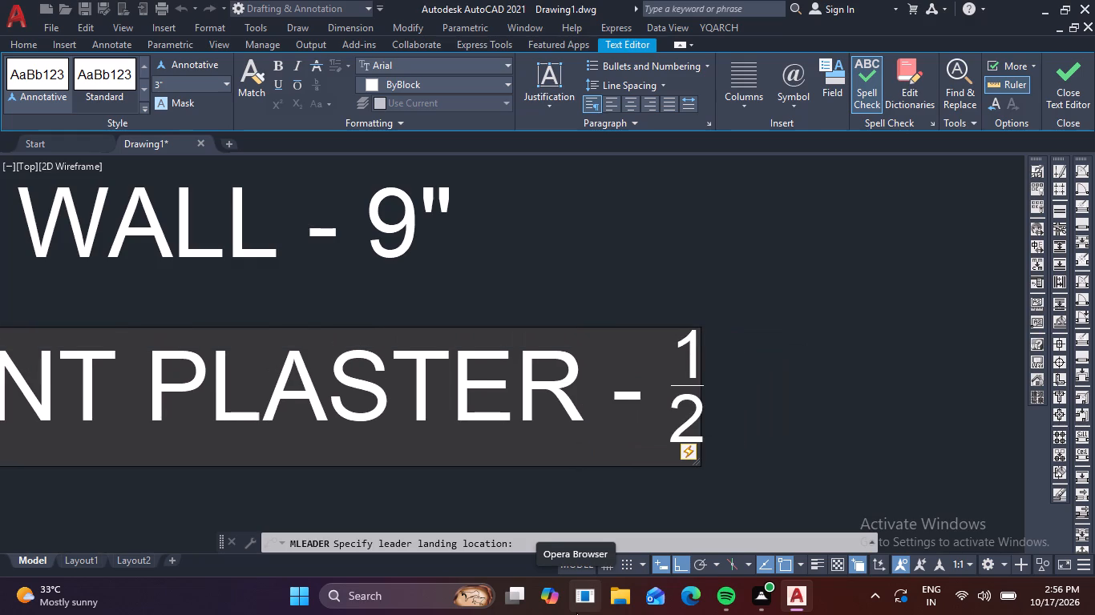
type("\" THICK")
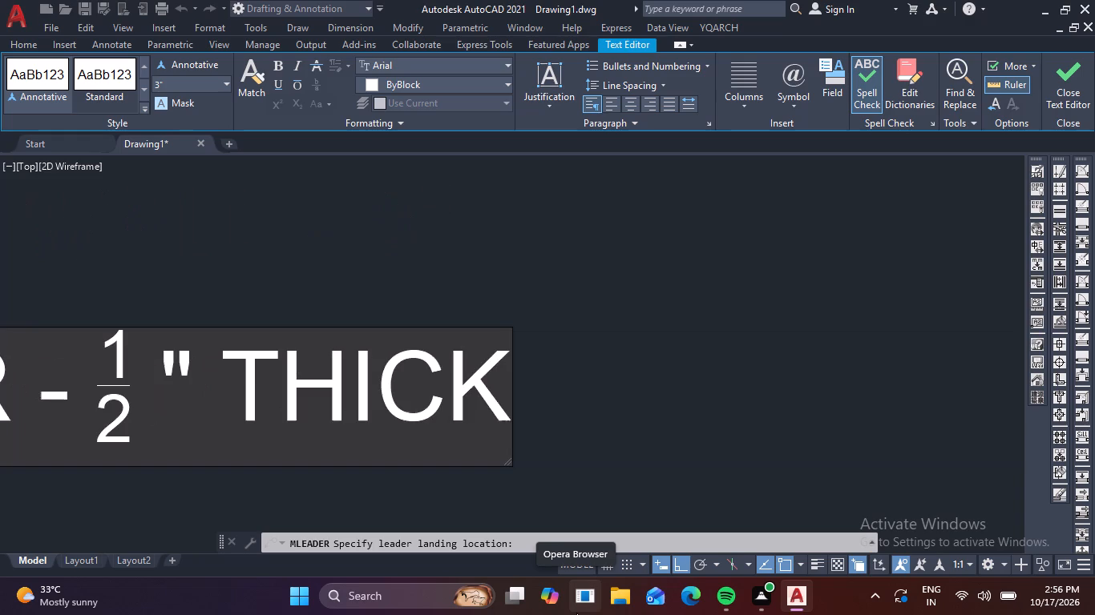
left_click(737, 410)
Add a multileader from the right-hand frame piece, about 2'-1" down then right, with the text WOODEN FRAME 5'X 2 1/2" THICK.
scroll(713, 425, "down", 5)
scroll(552, 438, "down", 3)
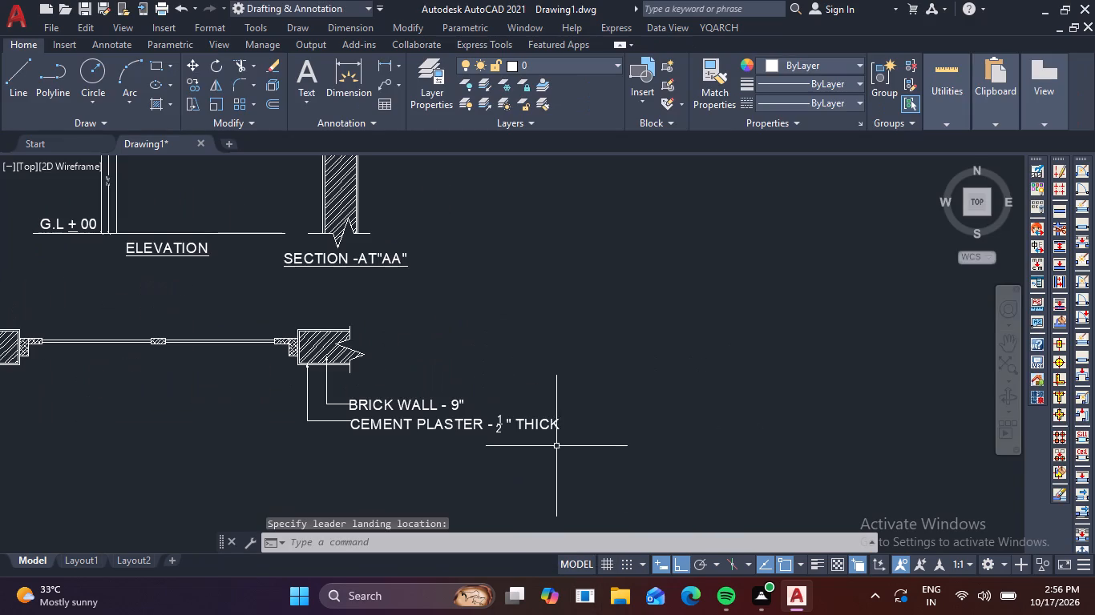
middle_click_drag(705, 472, 878, 449)
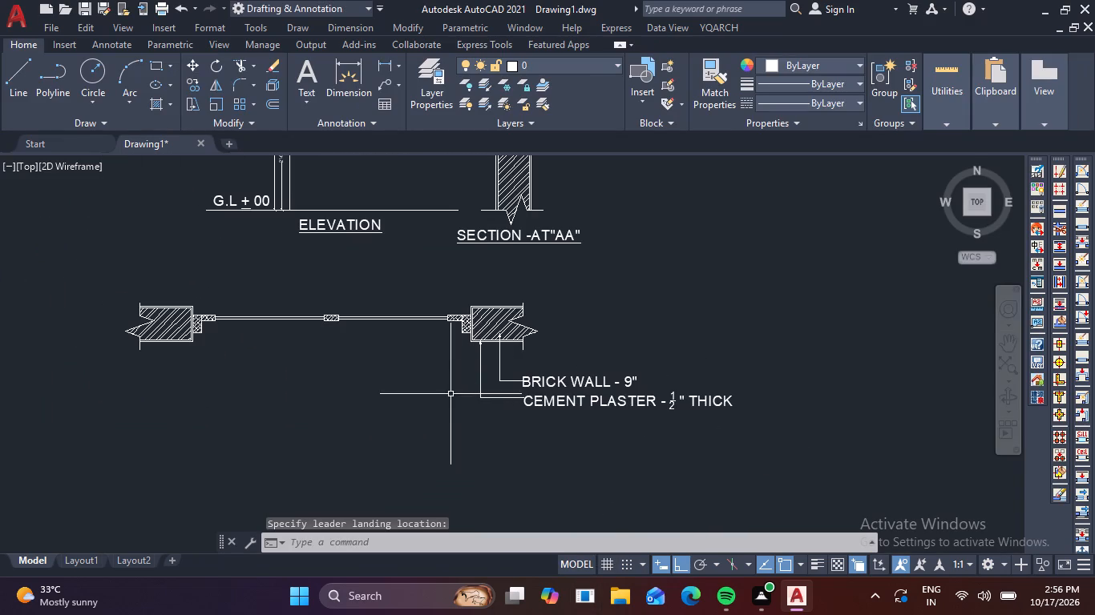
key("space")
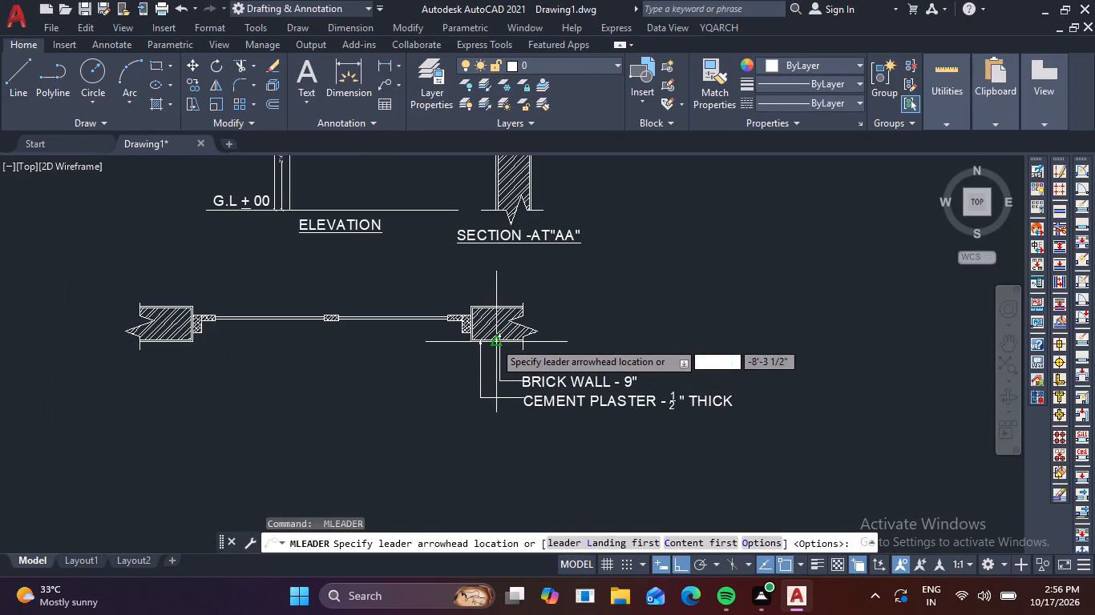
scroll(466, 253, "up", 3)
scroll(442, 345, "down", 1)
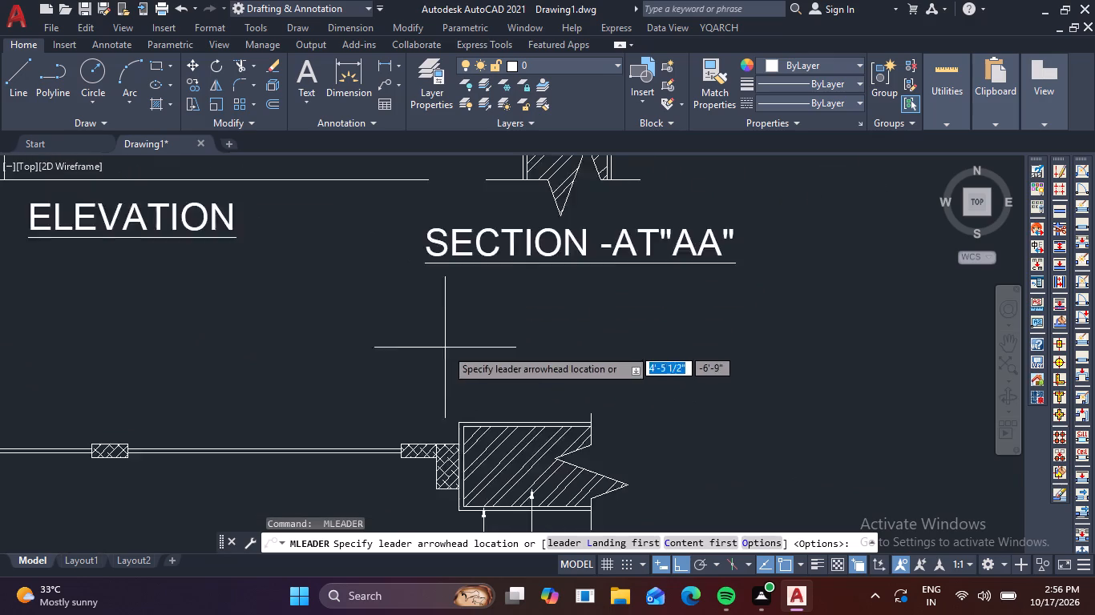
scroll(446, 348, "down", 1)
middle_click_drag(442, 384, 455, 229)
scroll(466, 273, "up", 3)
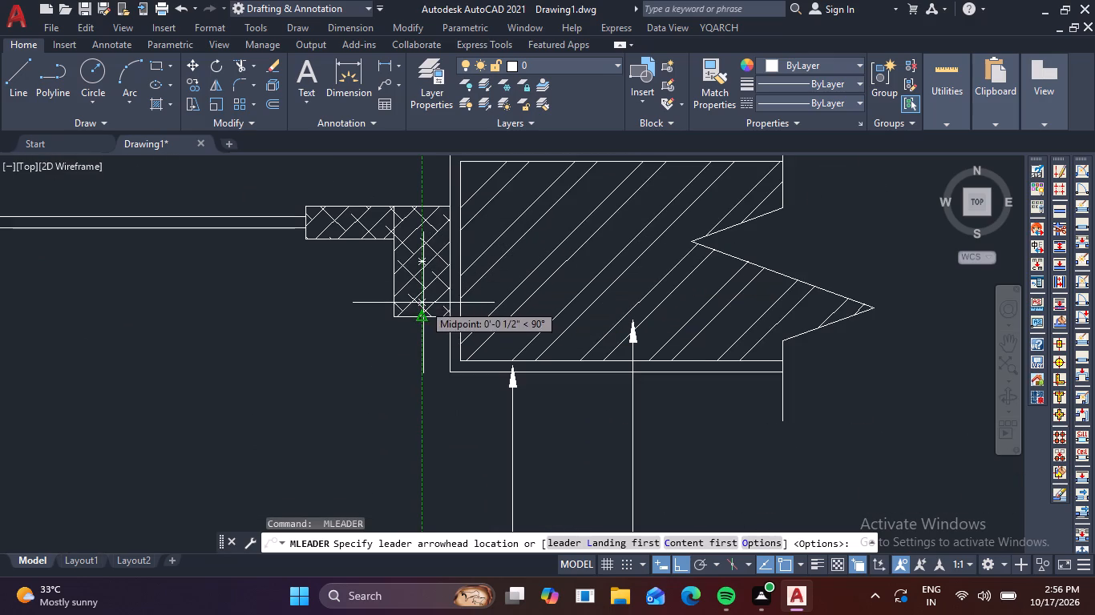
left_click(423, 303)
scroll(441, 417, "down", 3)
middle_click_drag(430, 464, 450, 344)
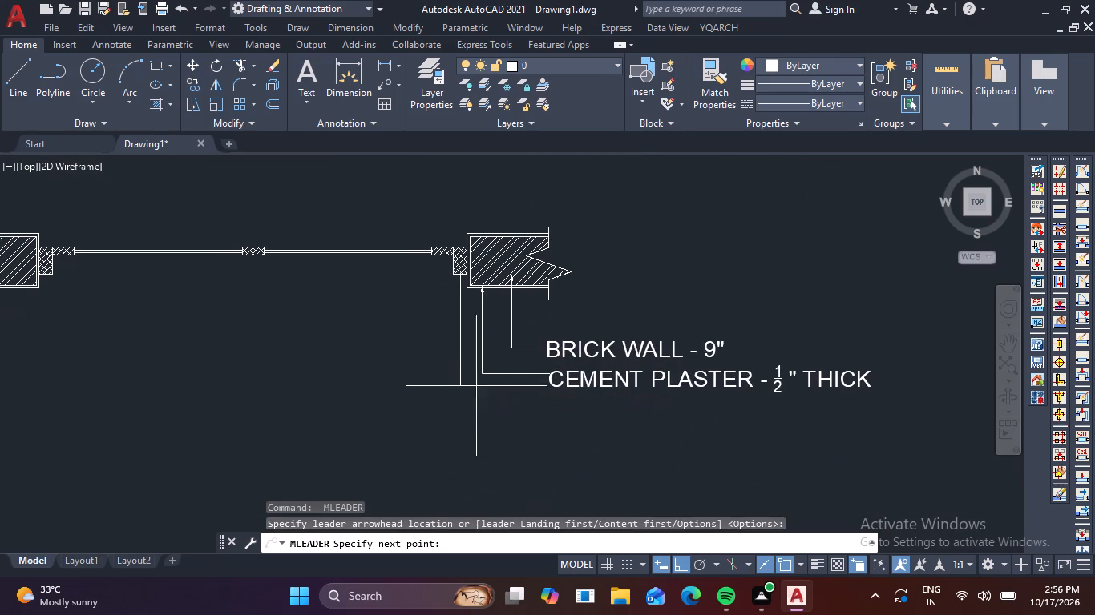
scroll(459, 396, "up", 2)
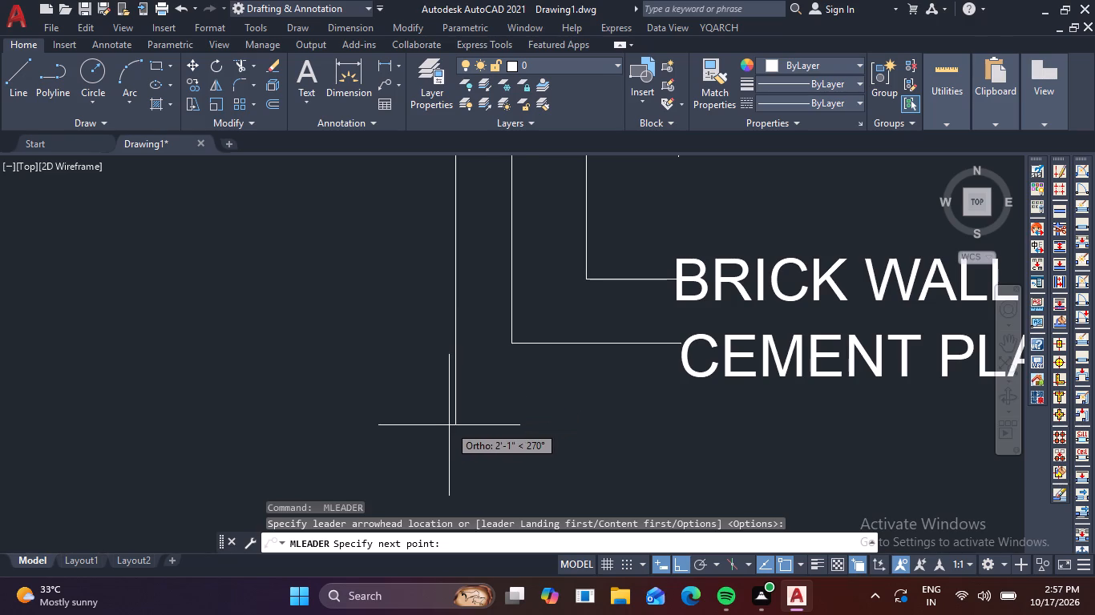
left_click(447, 422)
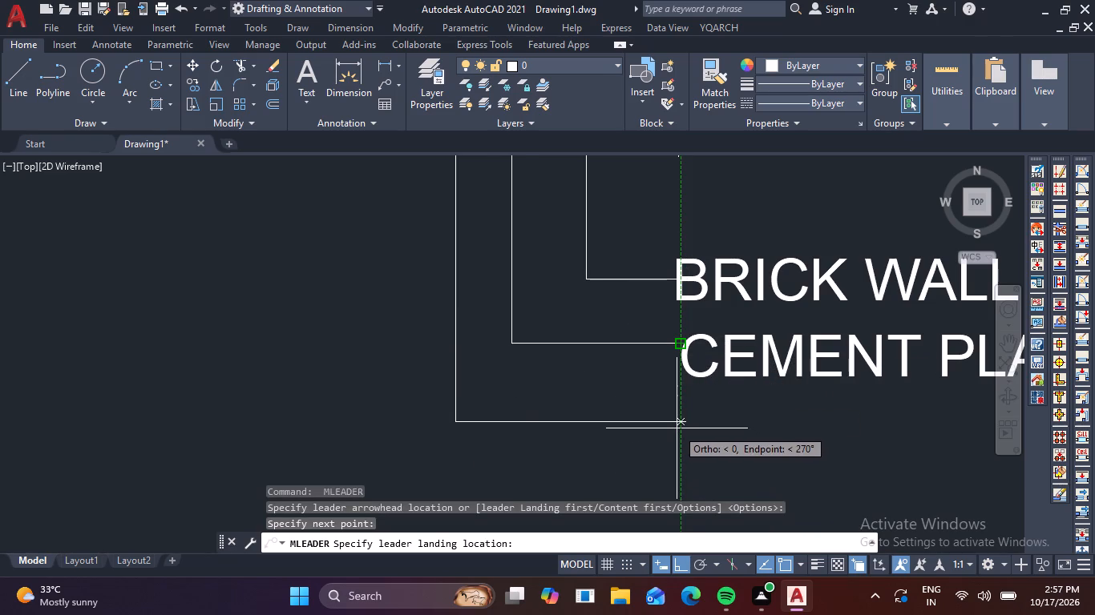
left_click(677, 428)
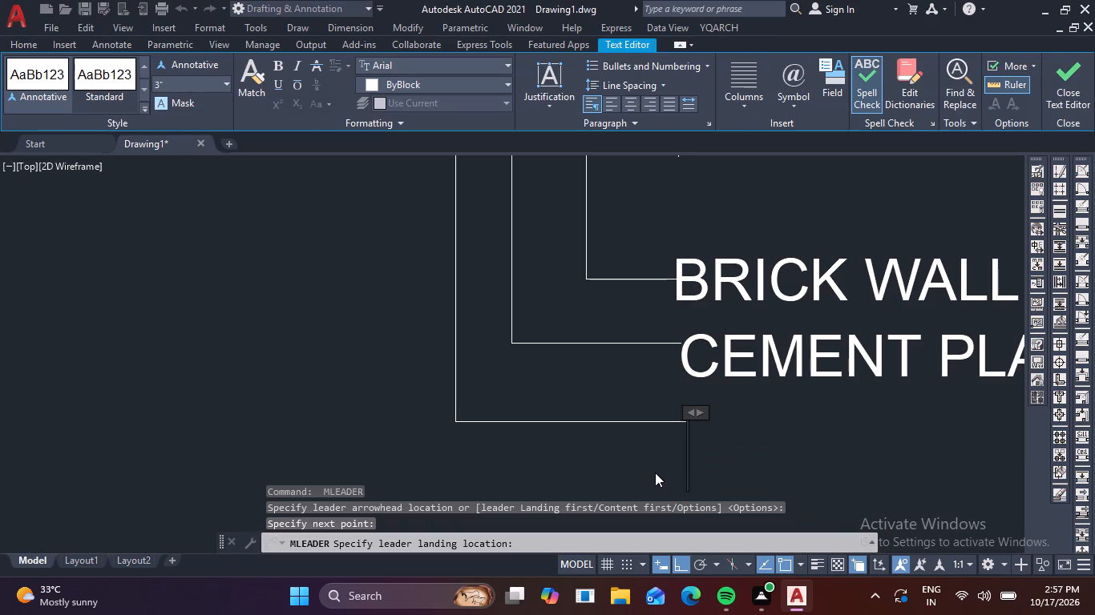
key("w")
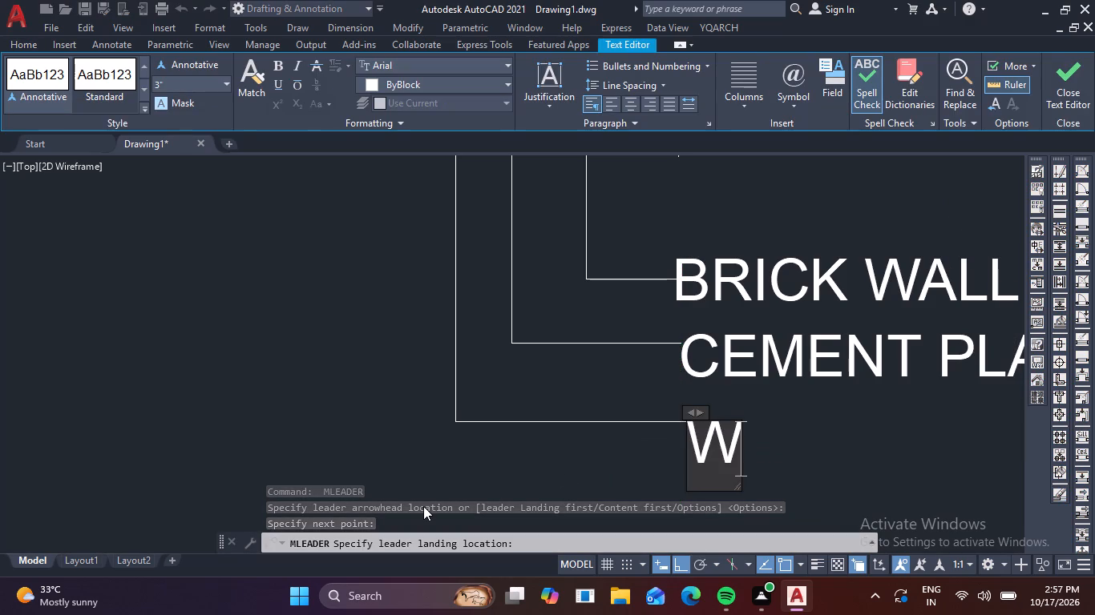
type("OODE")
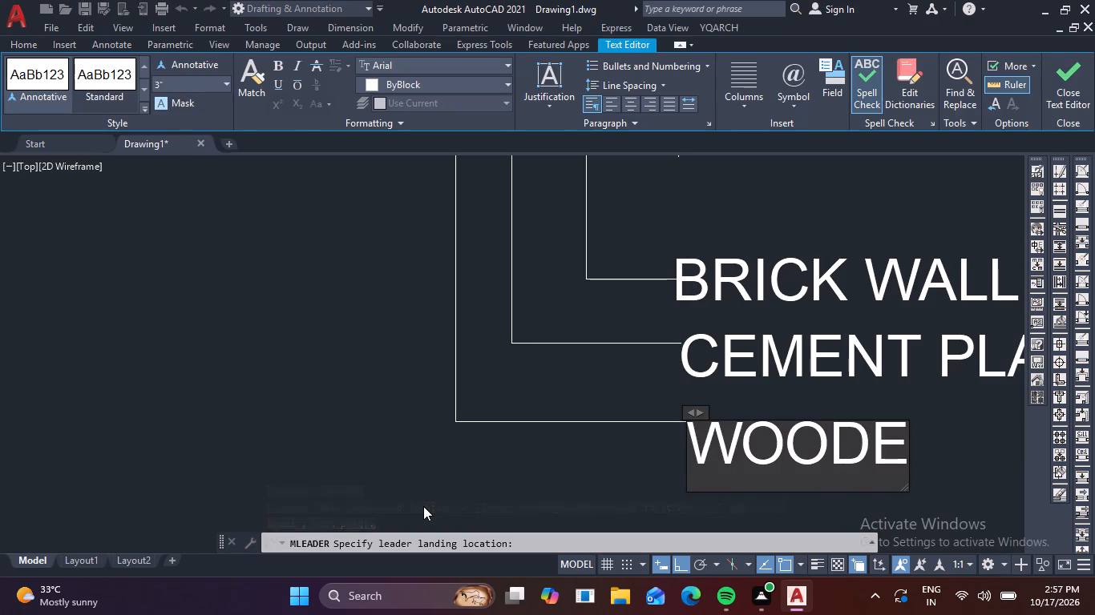
key("n")
key("space")
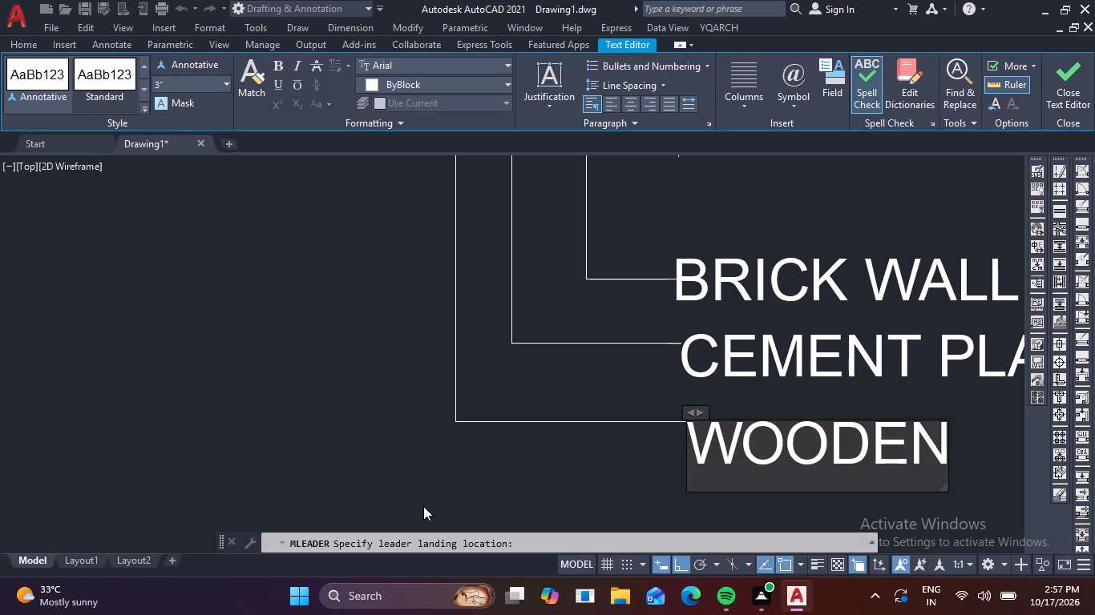
type("FRAME")
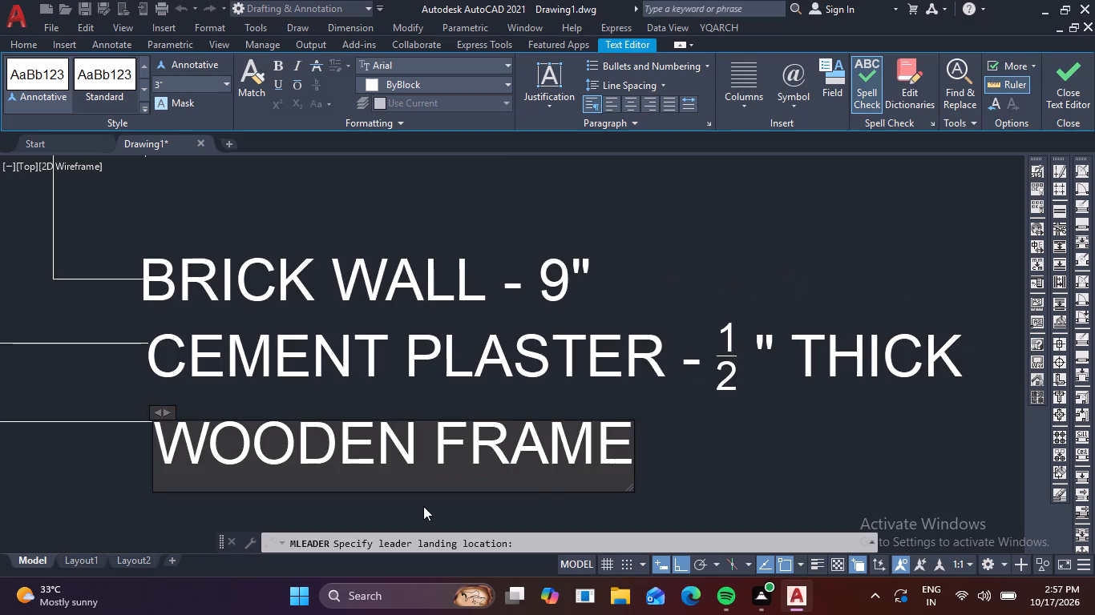
key("space")
type("5'")
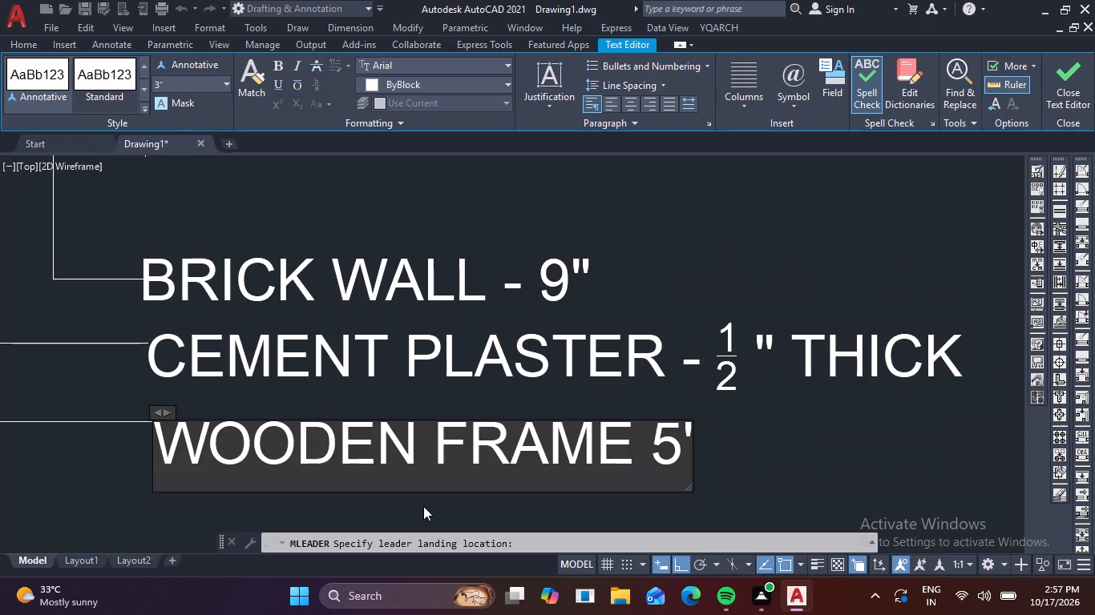
type("X 2")
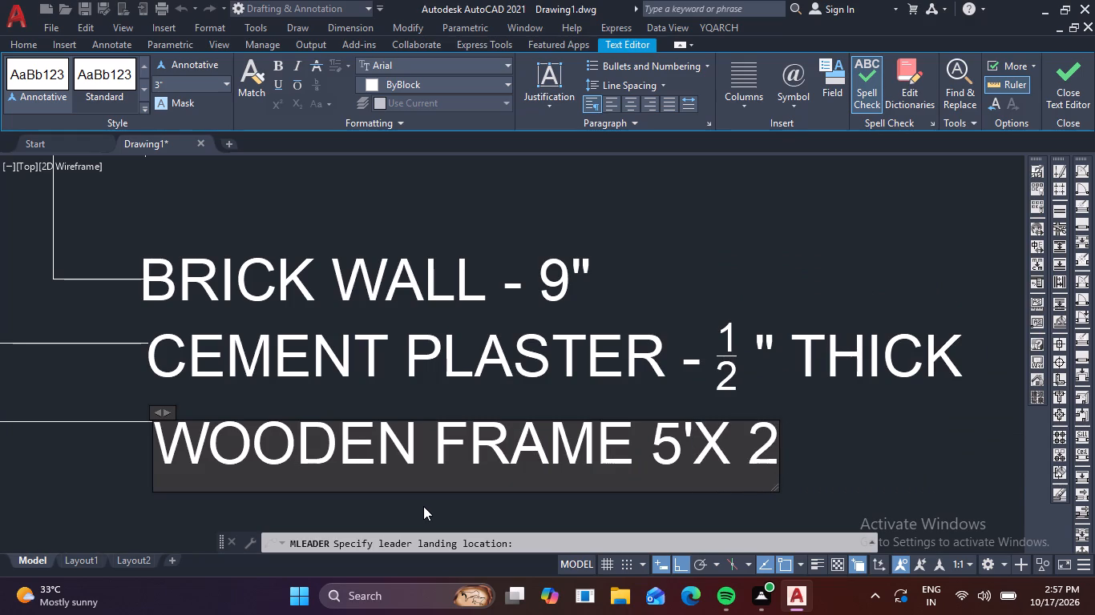
key("space")
type("1")
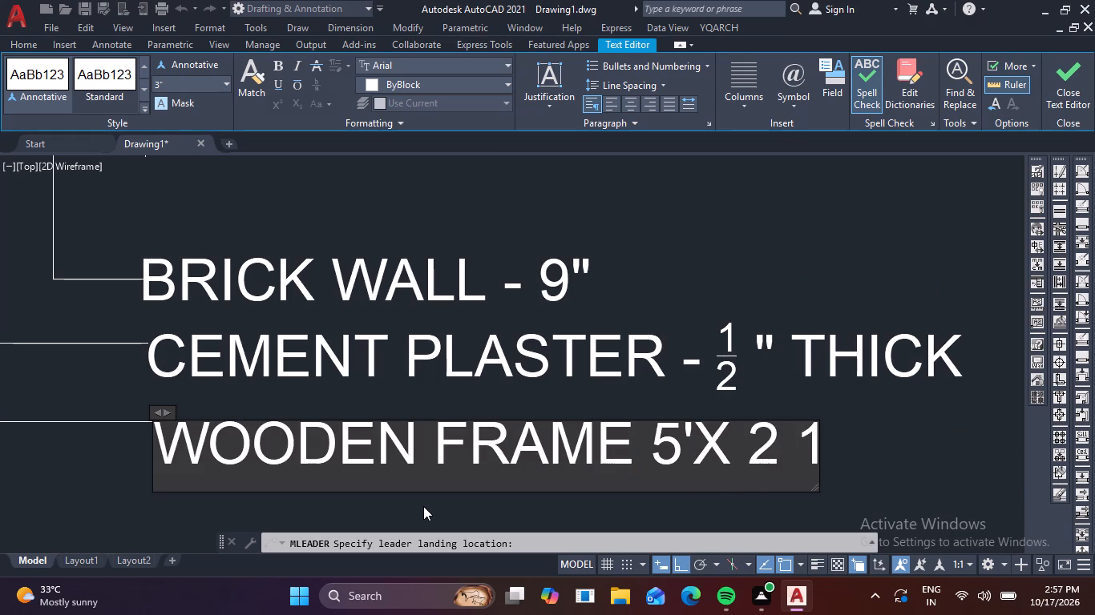
type("/2")
key("shift+quotedbl")
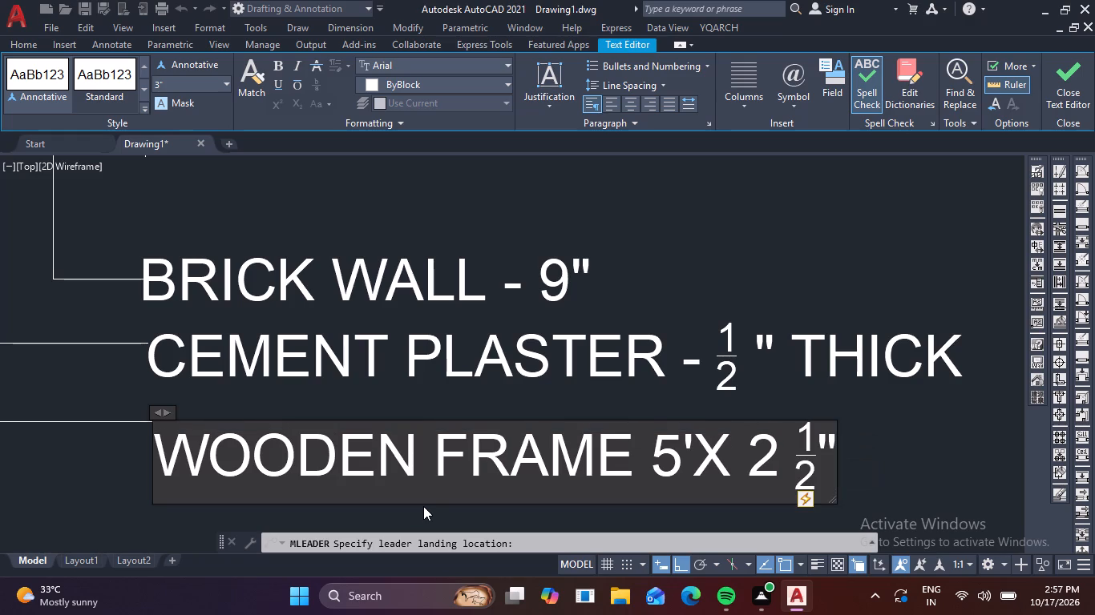
key("space")
type("THIC")
key("k")
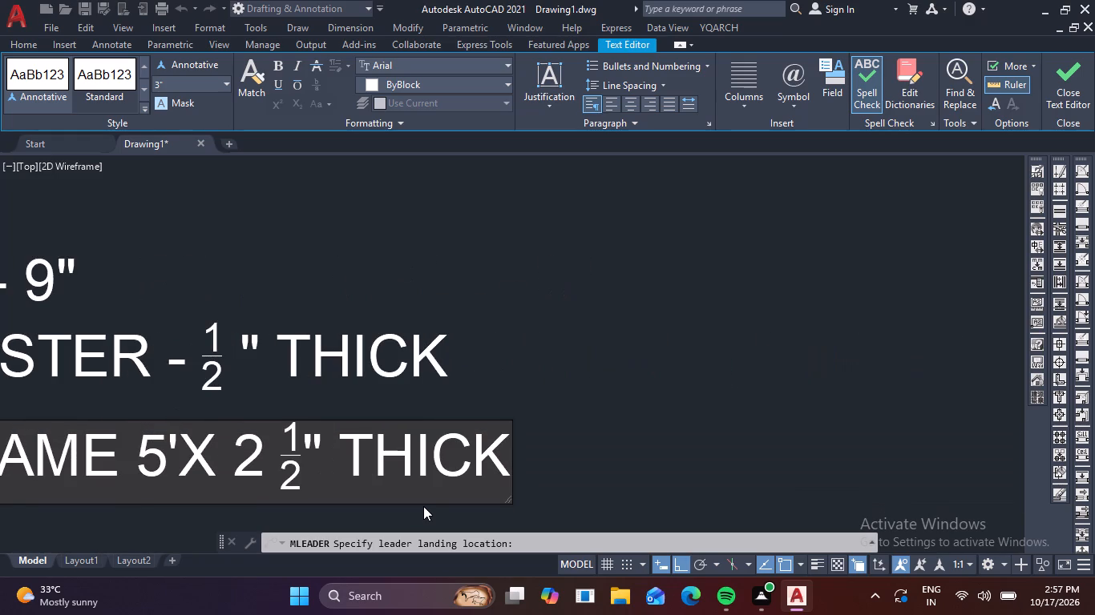
left_click(624, 422)
scroll(624, 422, "down", 3)
scroll(483, 485, "down", 1)
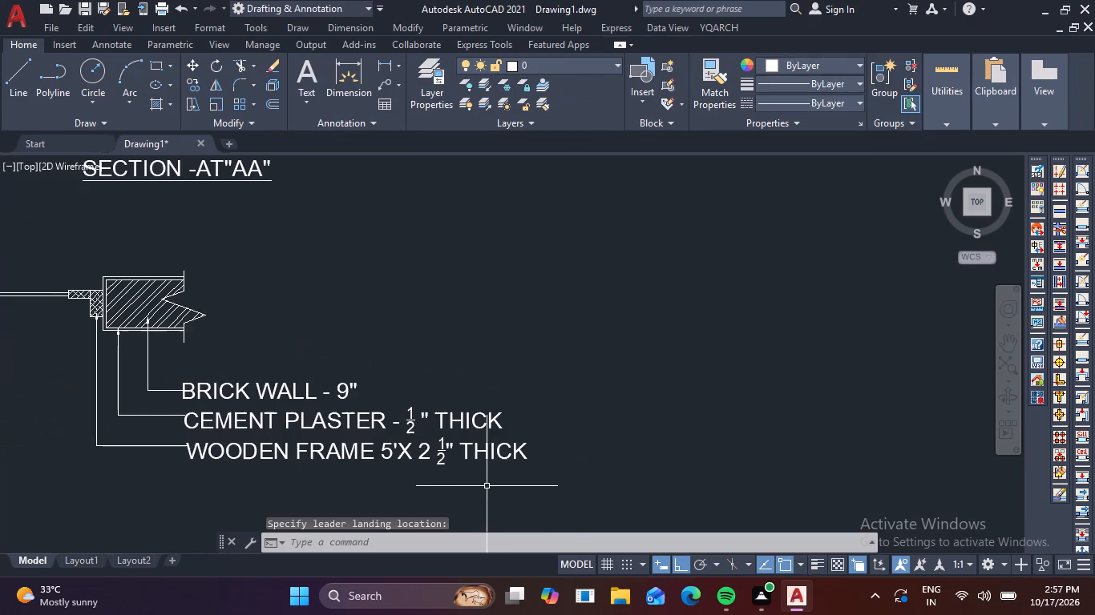
middle_click_drag(498, 484, 686, 363)
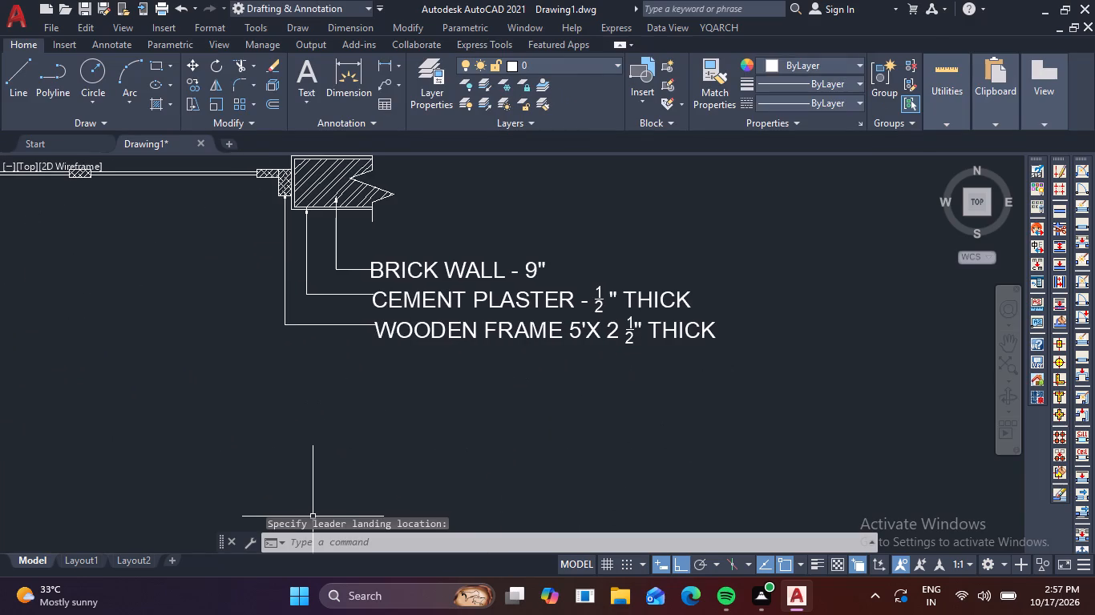
Add a multileader from the right-hand hatched style piece, about 2'-8 1/2" down then right, with the text WOODEN STYLE 1 1/2 "X4" THICK.
key("space")
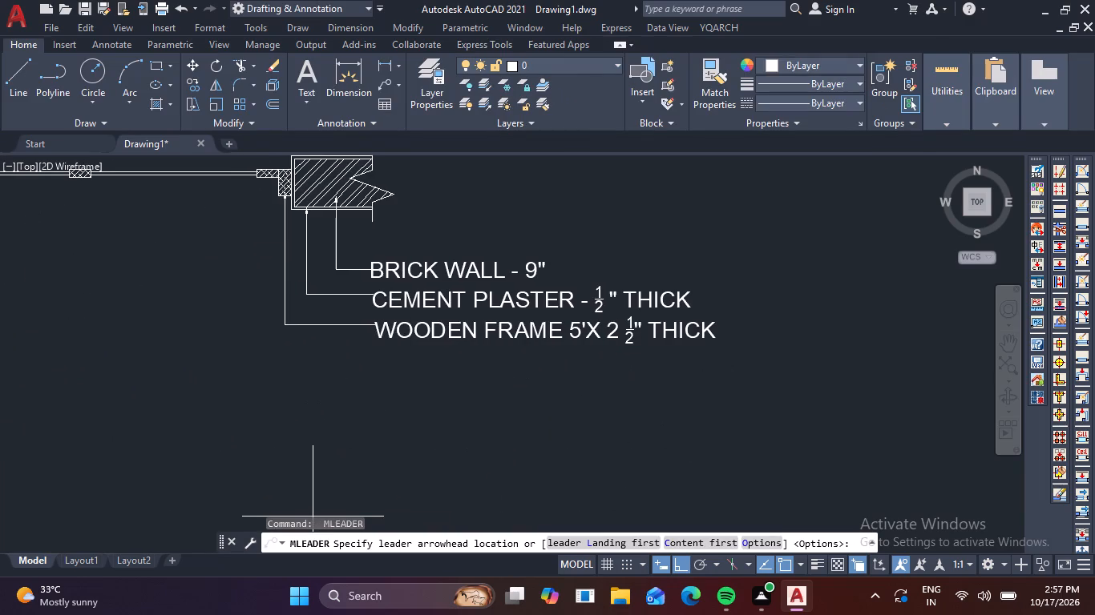
scroll(255, 189, "up", 2)
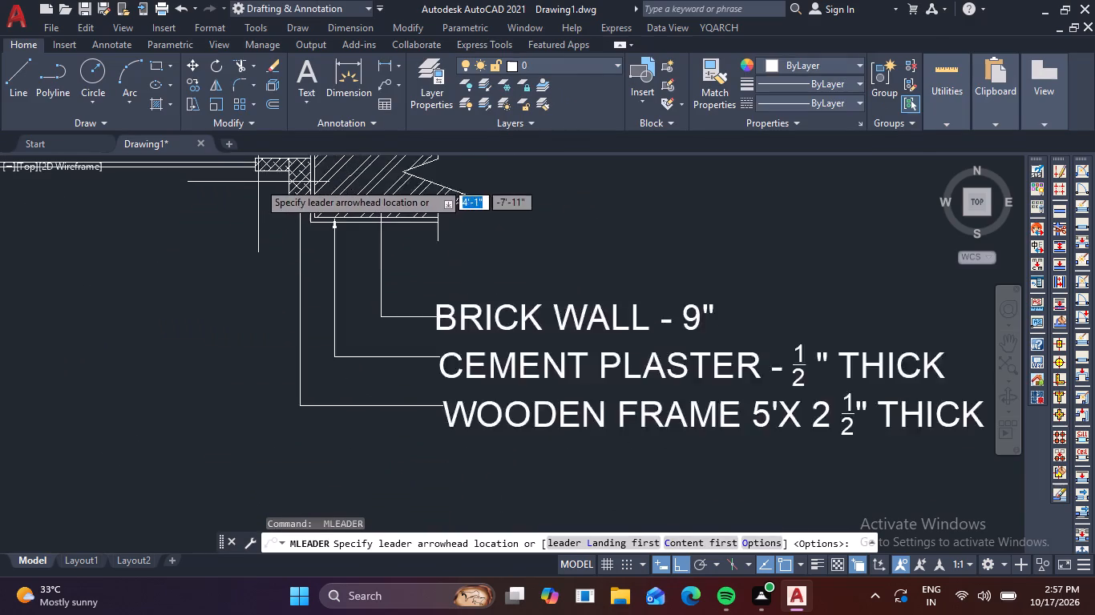
middle_click_drag(270, 171, 261, 260)
scroll(253, 247, "up", 3)
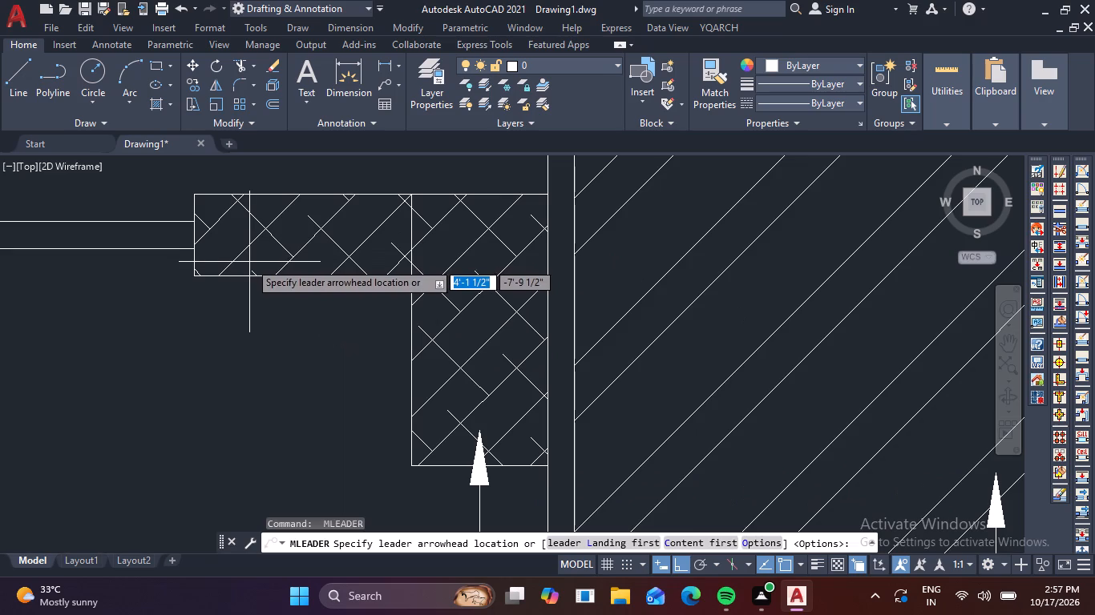
left_click(249, 262)
scroll(234, 372, "down", 4)
middle_click_drag(252, 448, 196, 173)
scroll(196, 173, "up", 1)
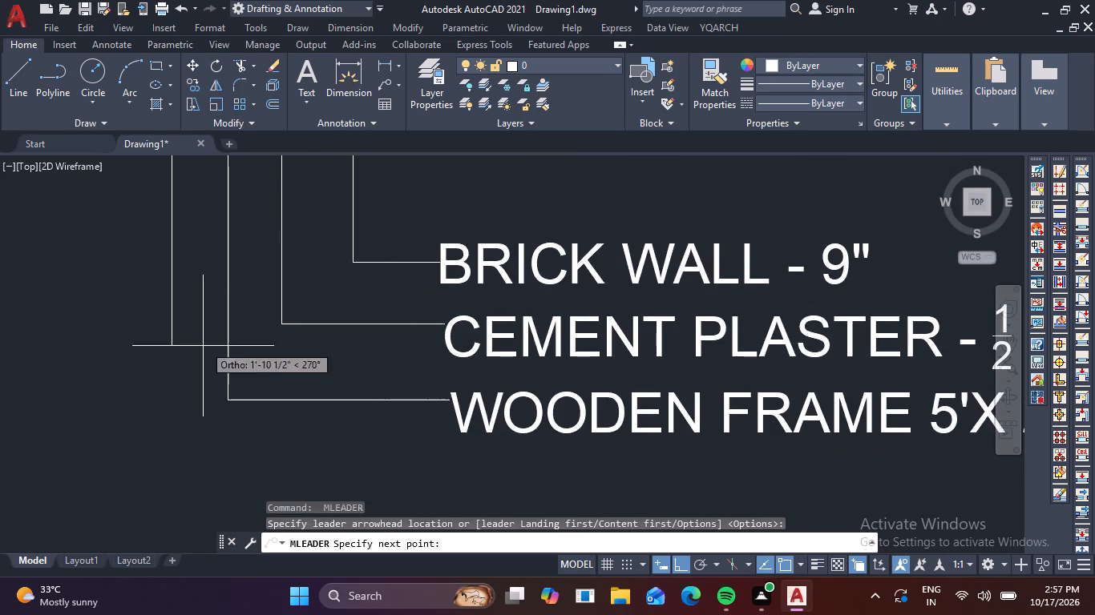
middle_click_drag(210, 424, 247, 304)
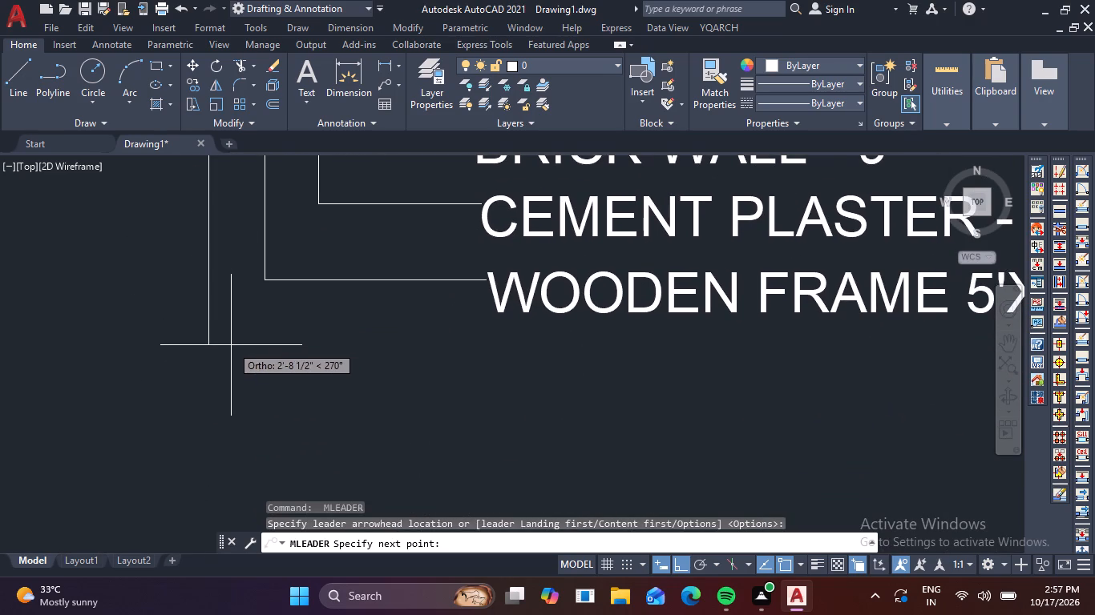
left_click(208, 344)
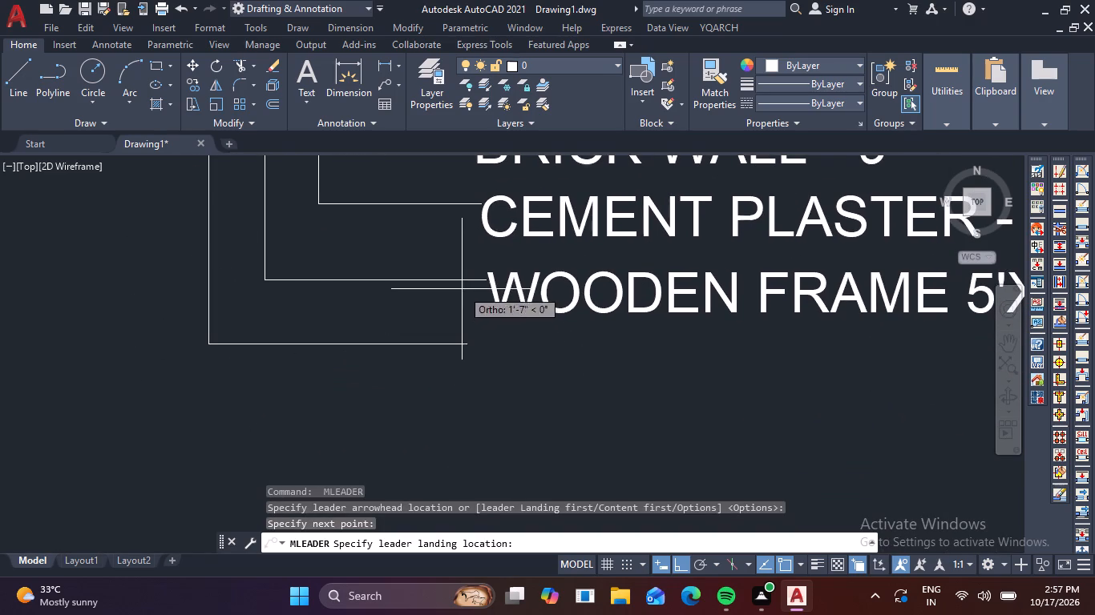
left_click(490, 347)
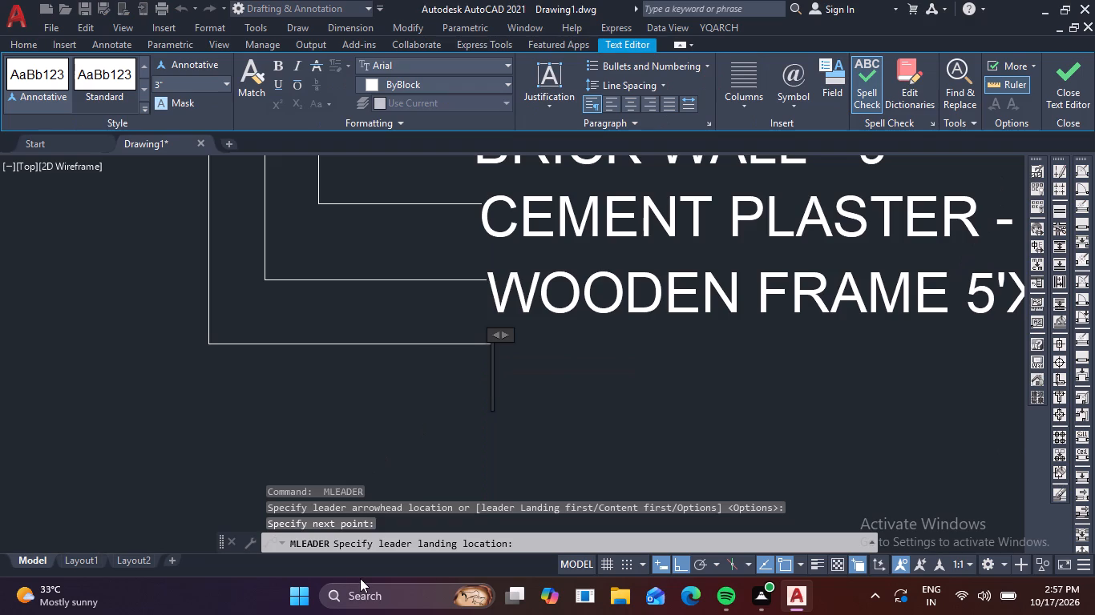
type("WOOO")
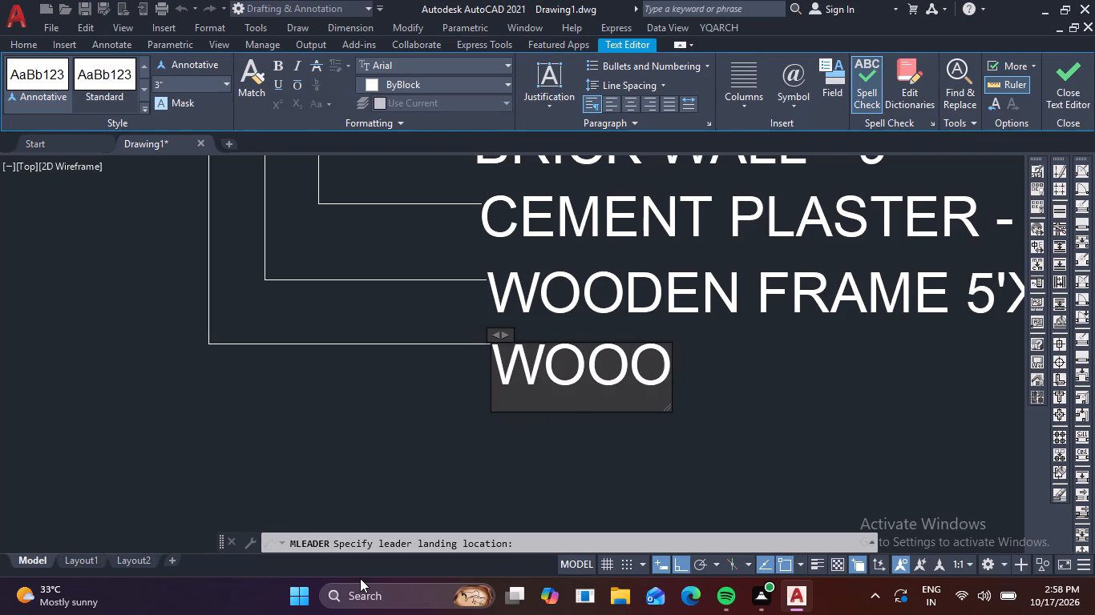
key("BackSpace")
type("DE")
key("n")
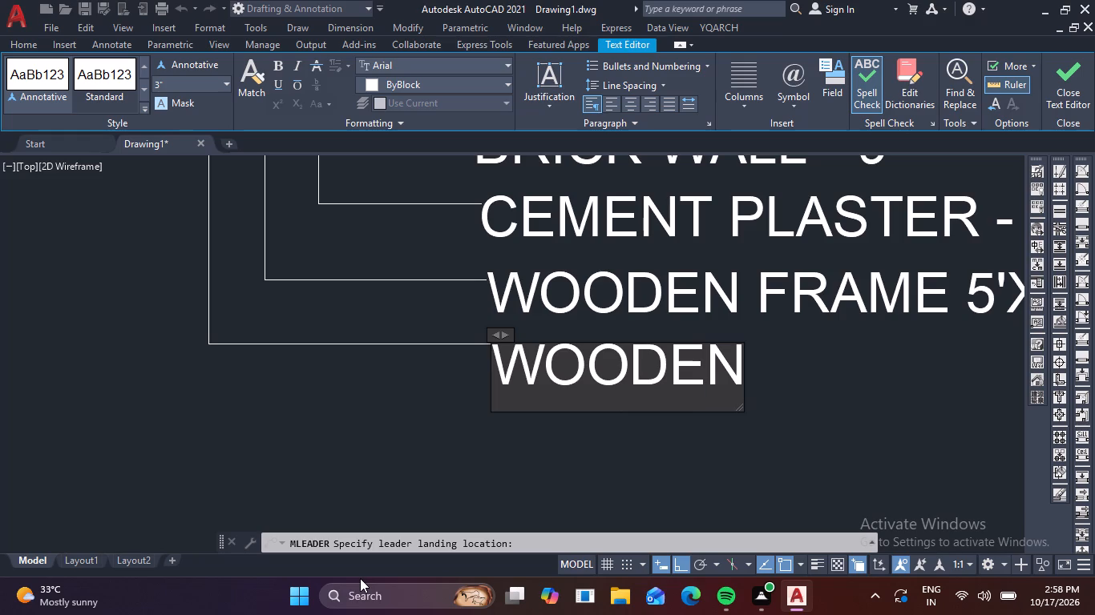
key("space")
key("s")
type("TY")
type("LE")
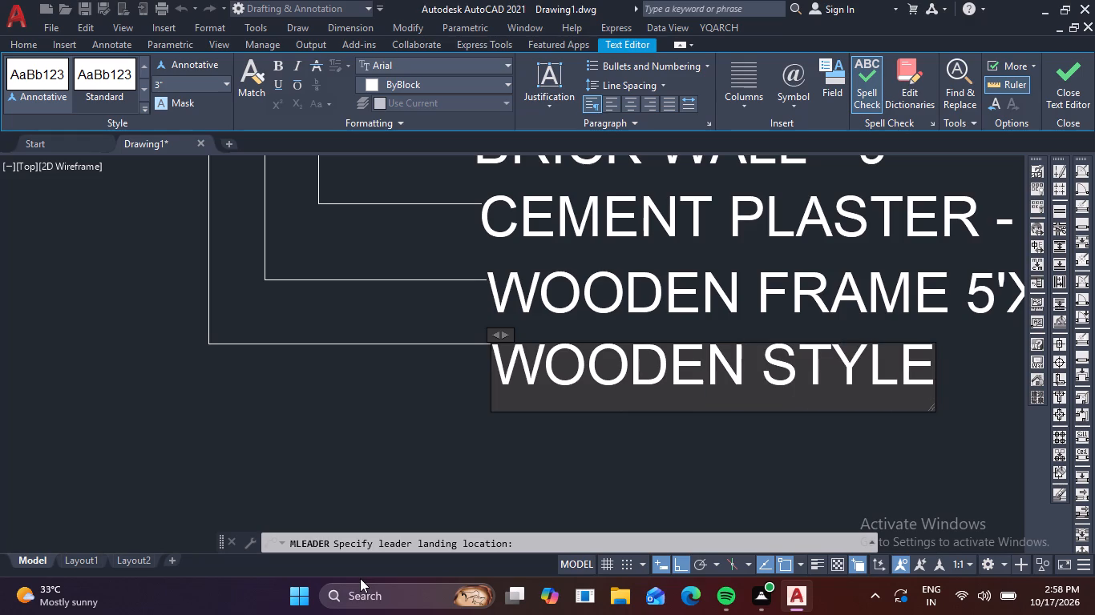
key("space")
key("1")
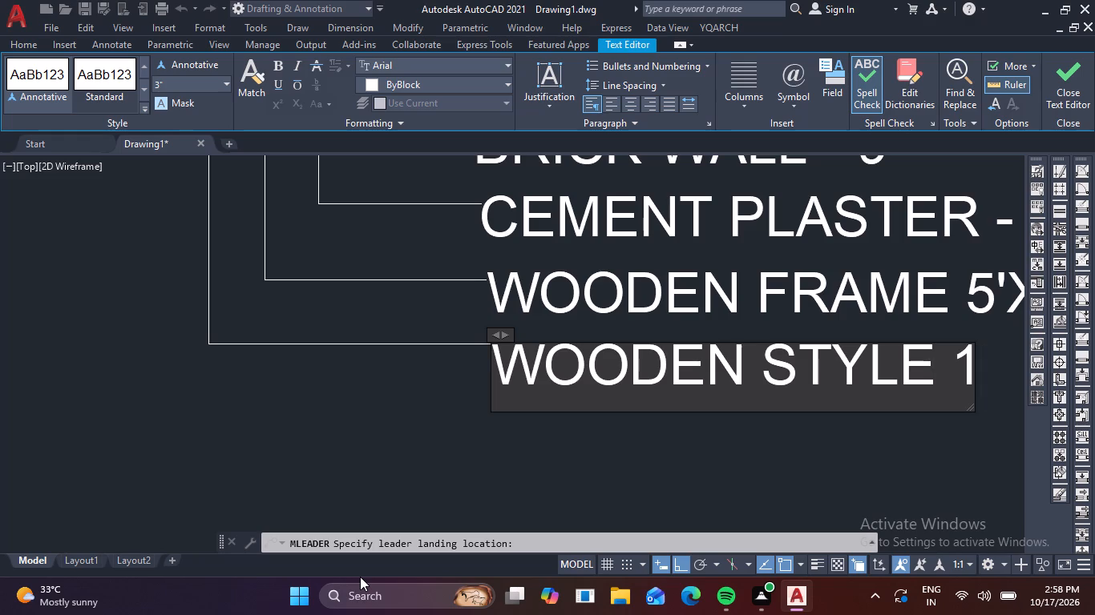
key("space")
type("1")
type("/2")
key("space")
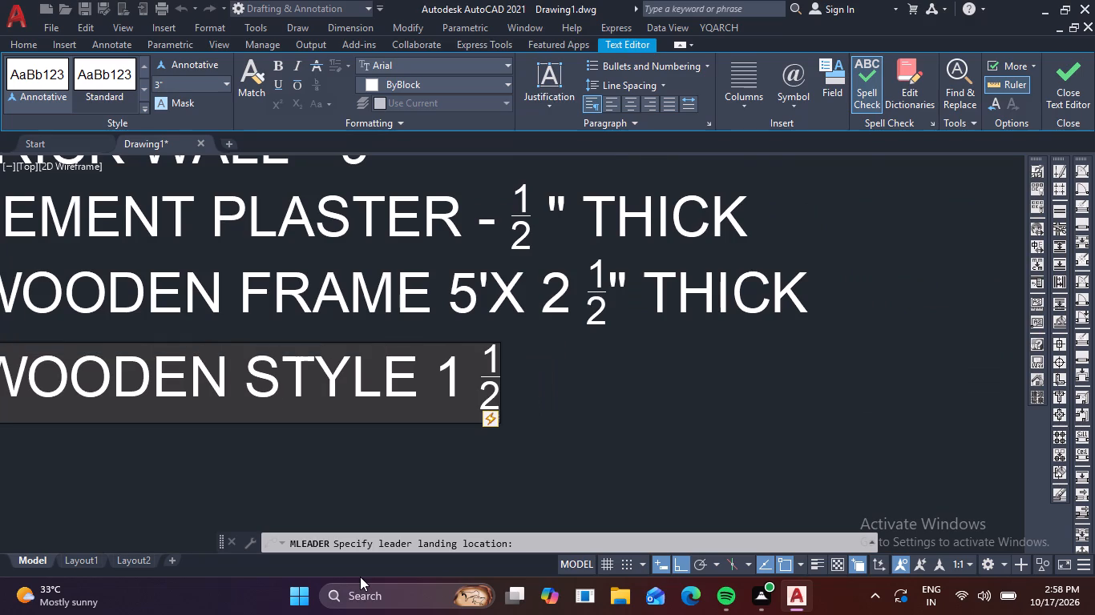
key("shift+quotedbl")
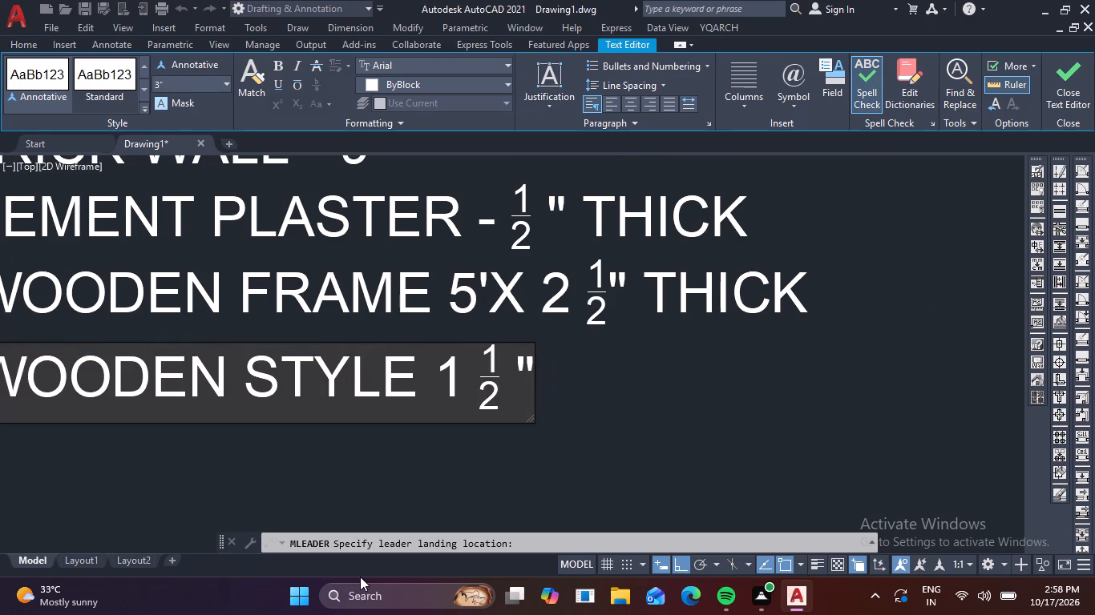
key("x")
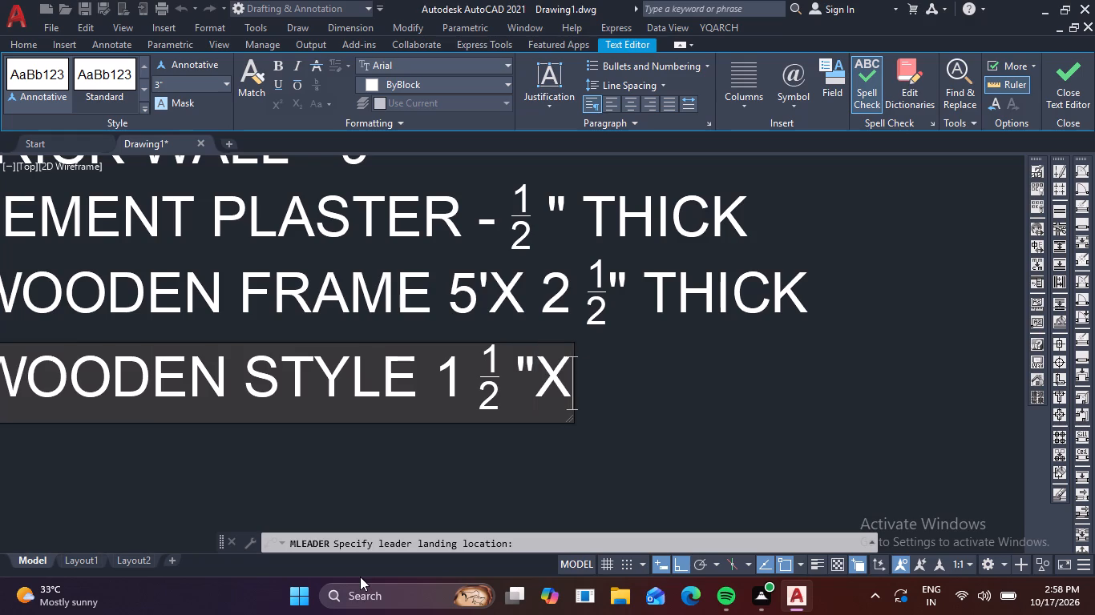
key("4")
key("shift+quotedbl")
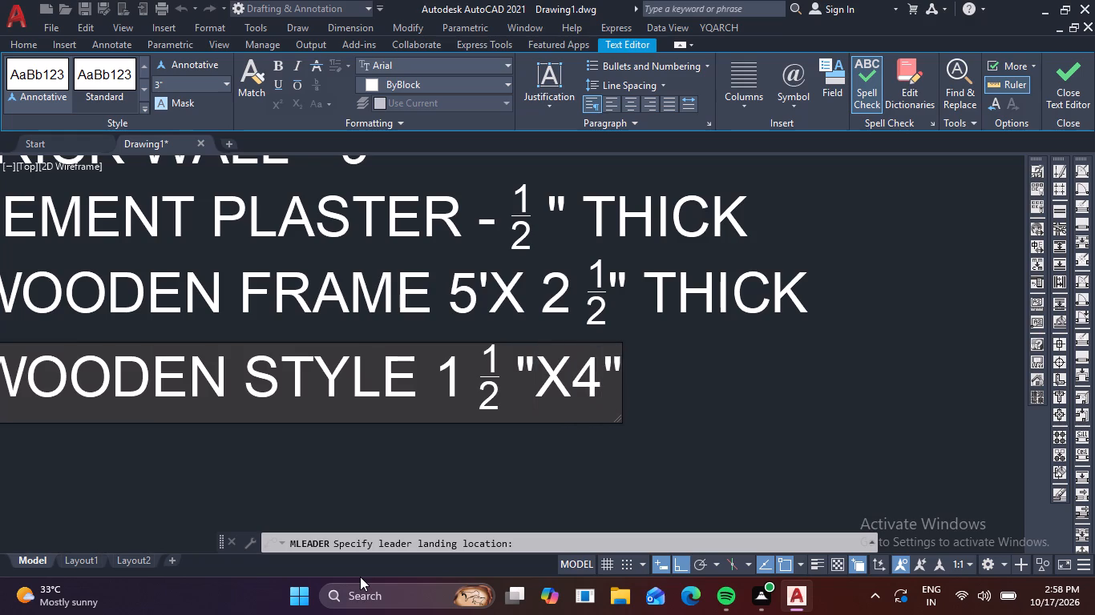
key("space")
type("THIC")
key("h")
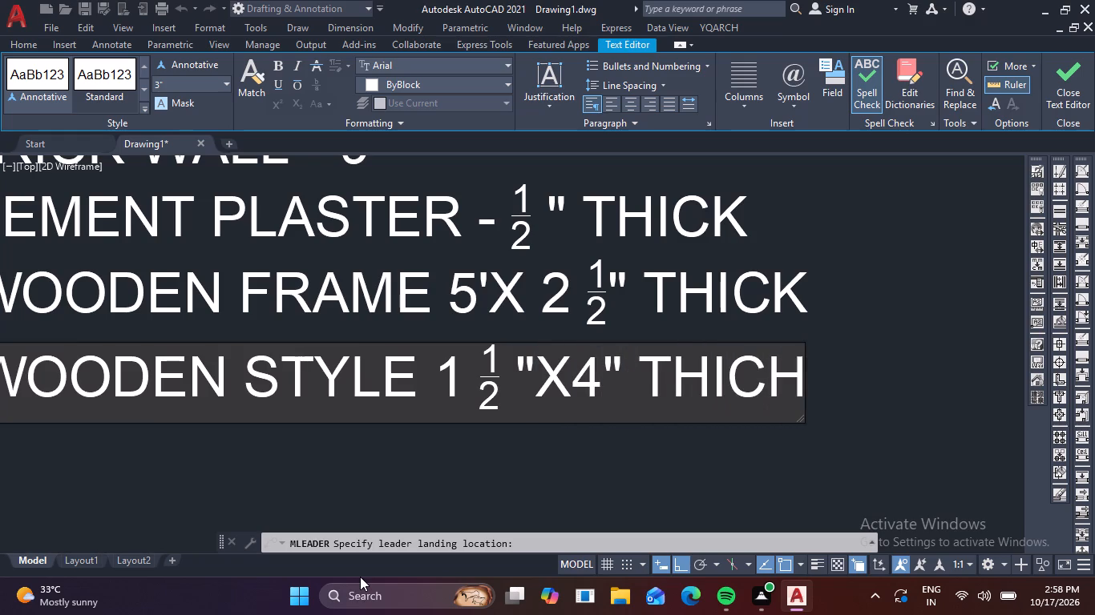
key("BackSpace")
key("k")
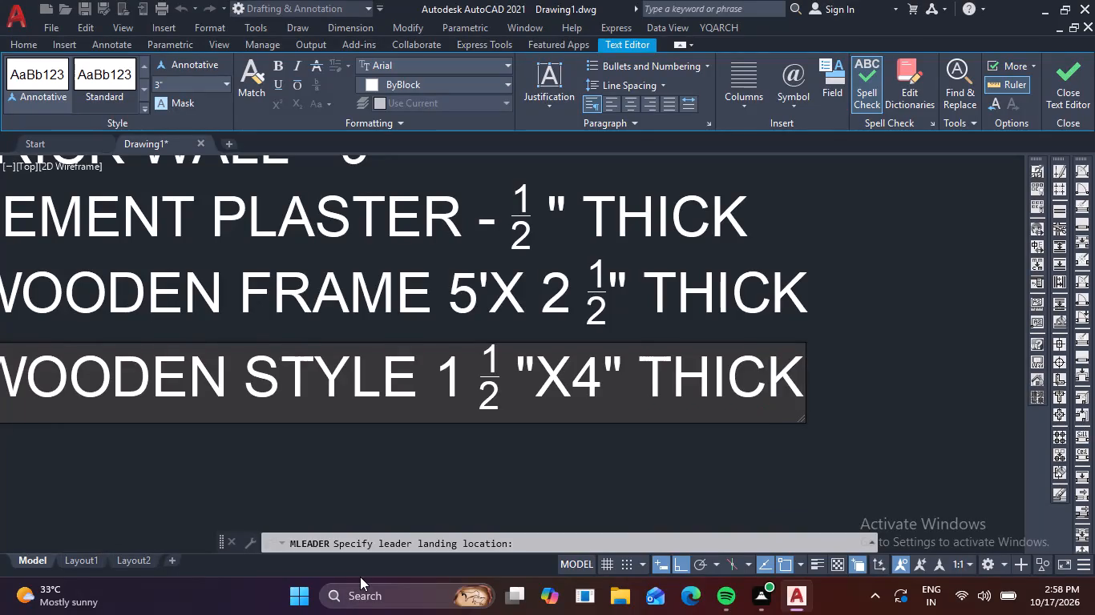
left_click(642, 488)
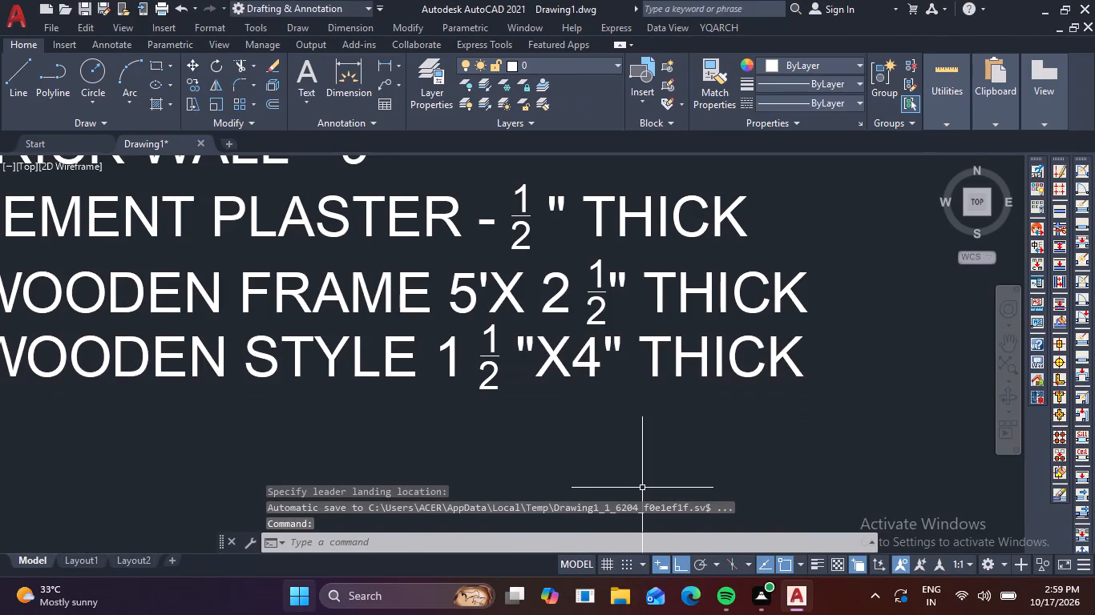
Add a multileader from the thin panel line beside the right-hand style, about 3'-2 1/2" down then right, with the text MIDDLE STYLE 1 1/2"X4" THICK.
scroll(217, 585, "down", 3)
scroll(267, 508, "down", 2)
scroll(331, 424, "down", 2)
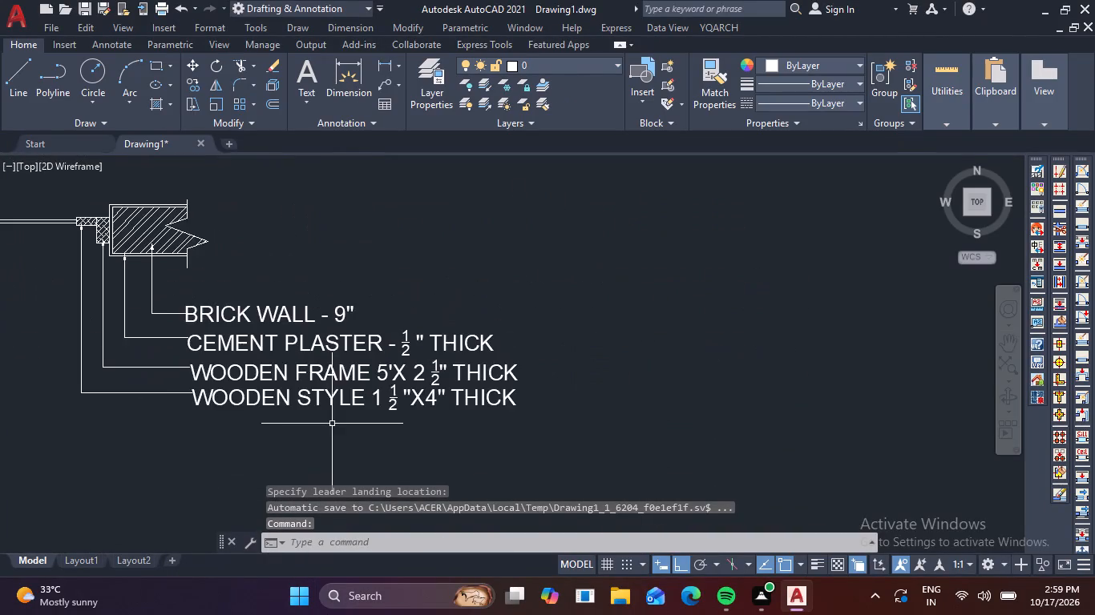
middle_click_drag(333, 426, 601, 413)
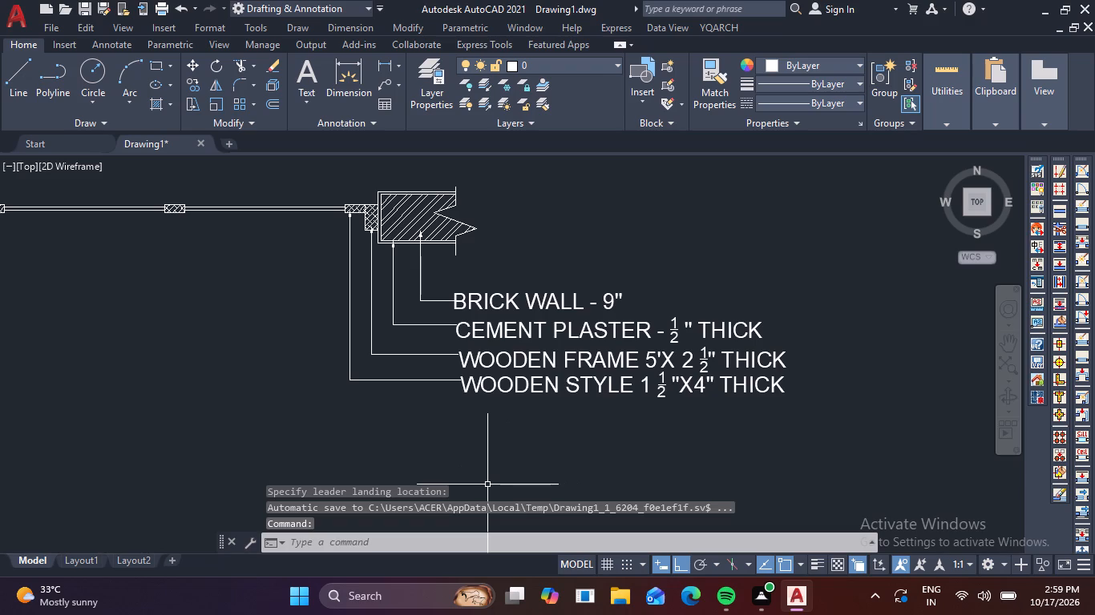
key("space")
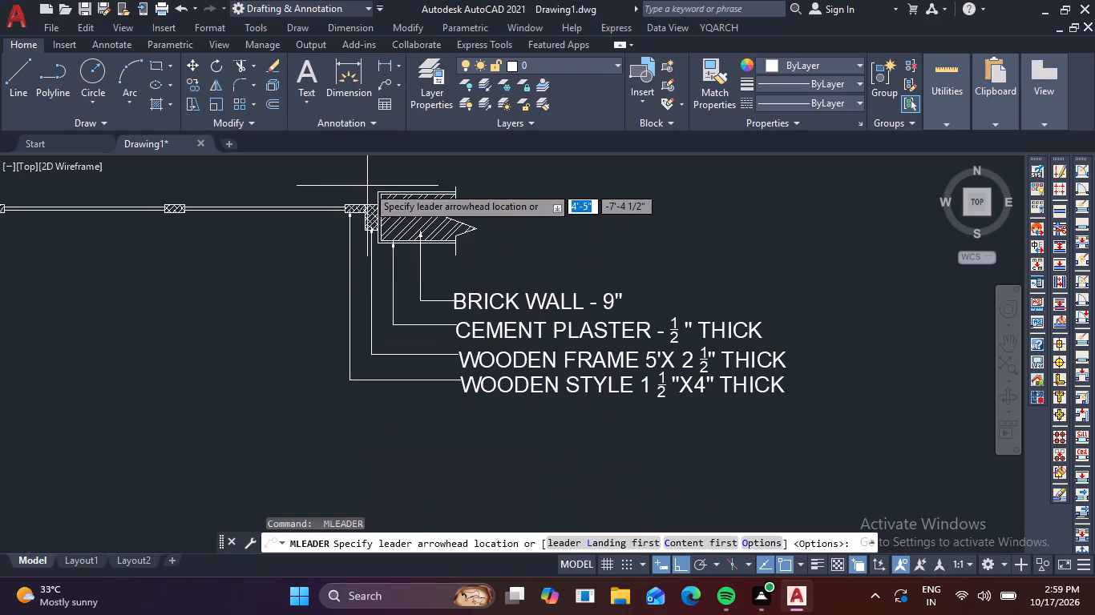
scroll(324, 219, "up", 3)
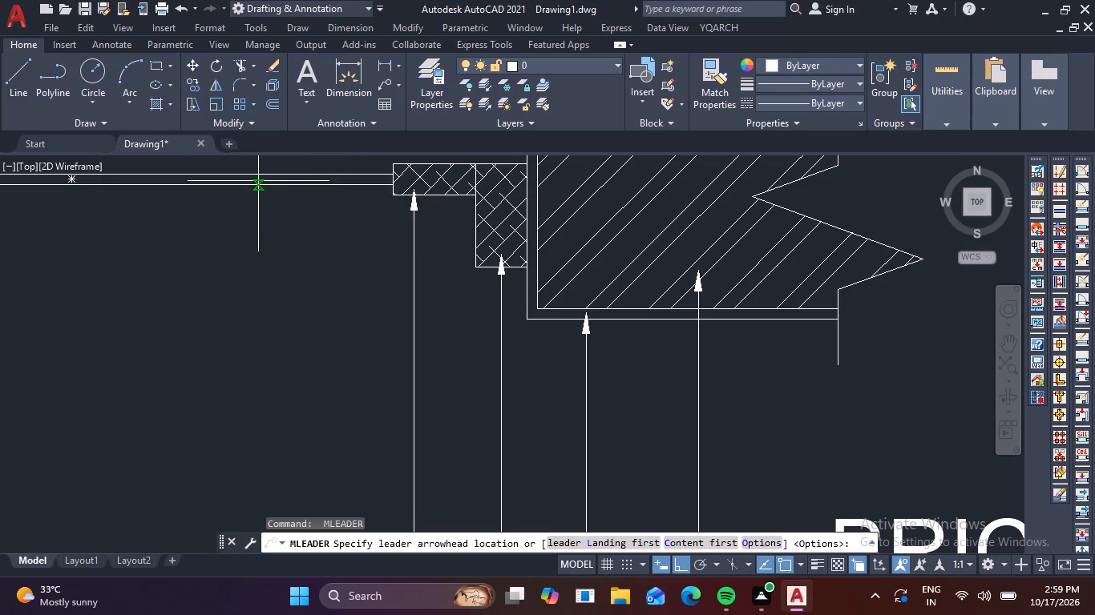
scroll(261, 175, "up", 2)
left_click(261, 187)
scroll(310, 409, "down", 3)
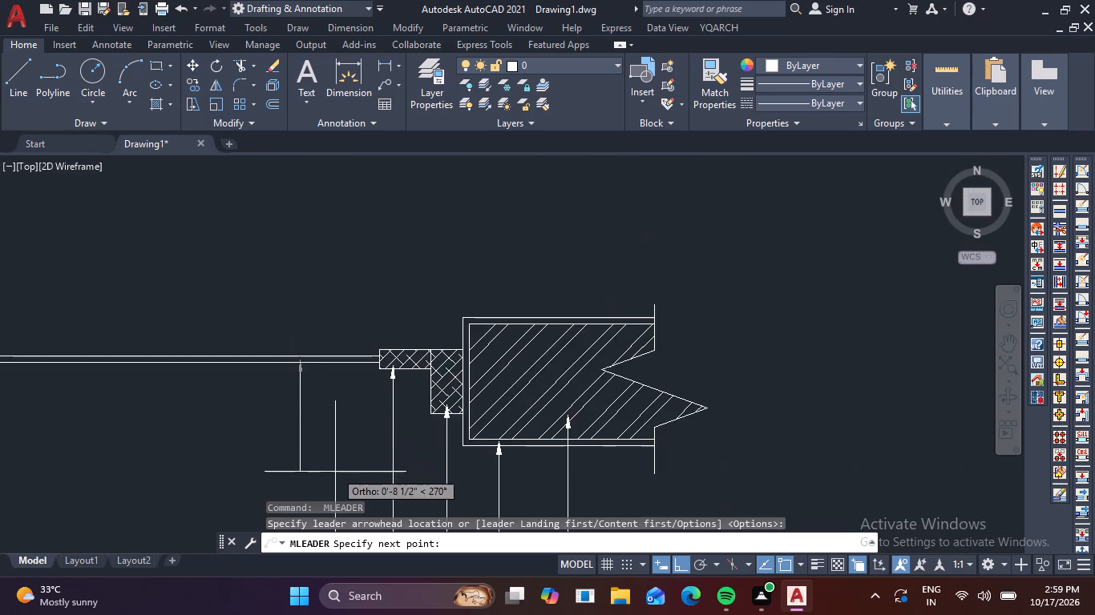
middle_click_drag(336, 478, 288, 282)
middle_click_drag(261, 416, 270, 170)
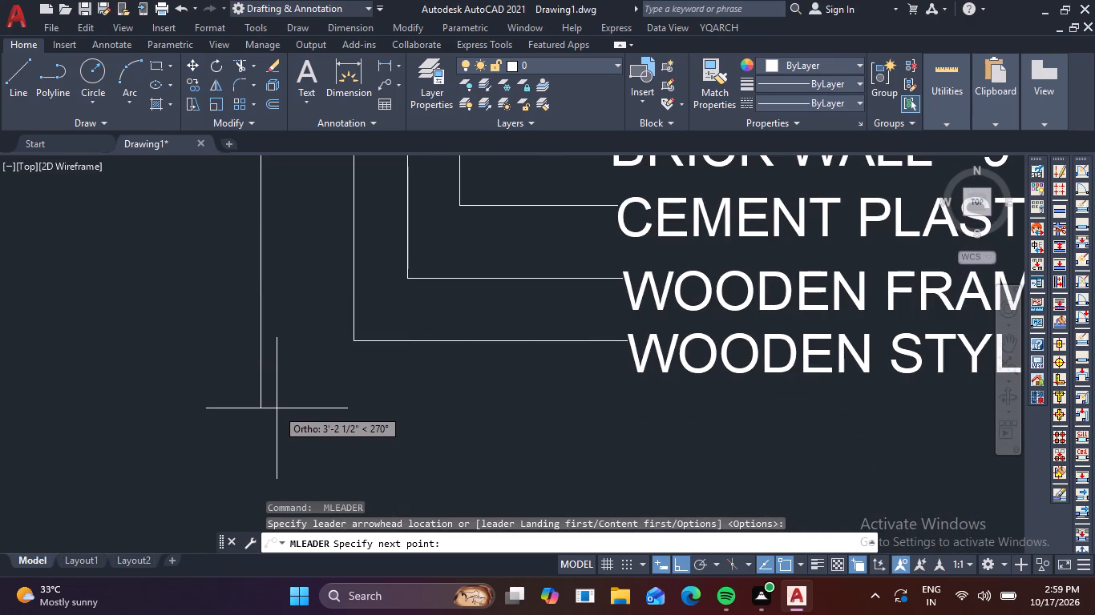
left_click(276, 408)
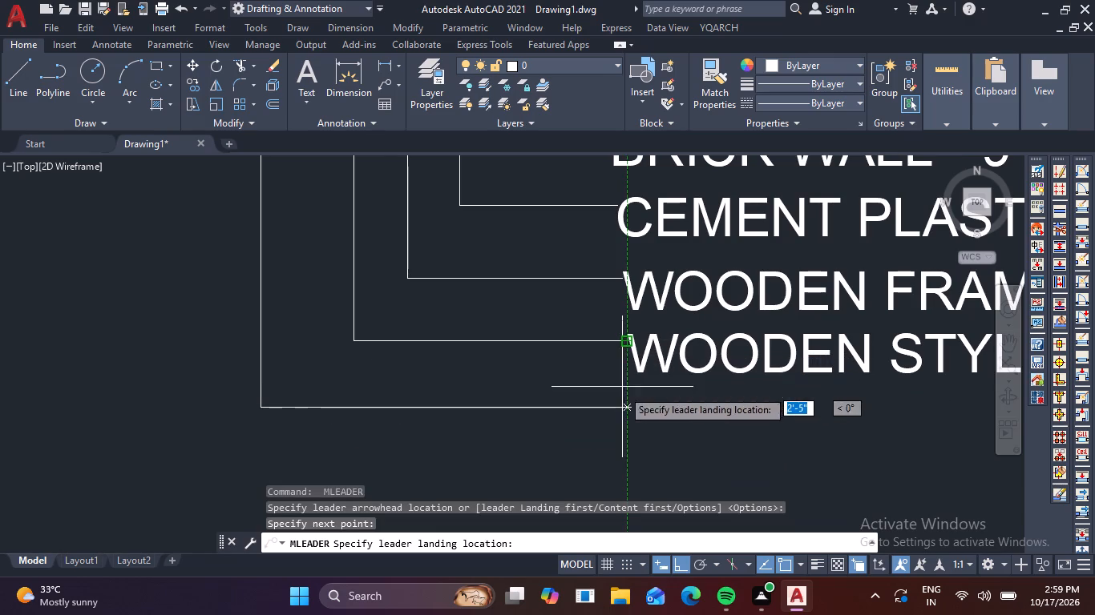
left_click(632, 412)
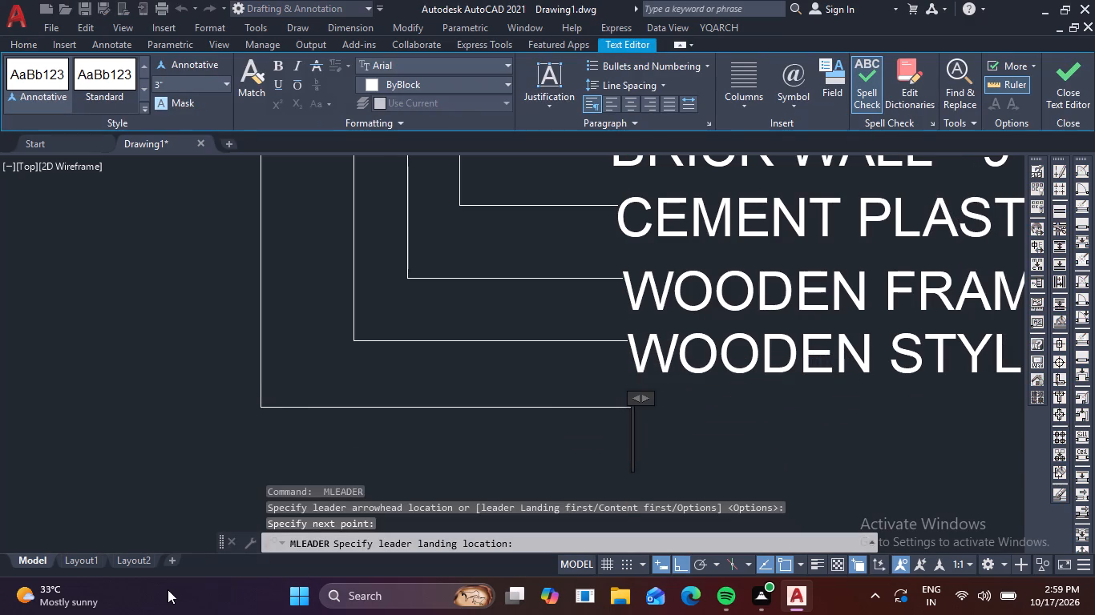
type("MIDDLE")
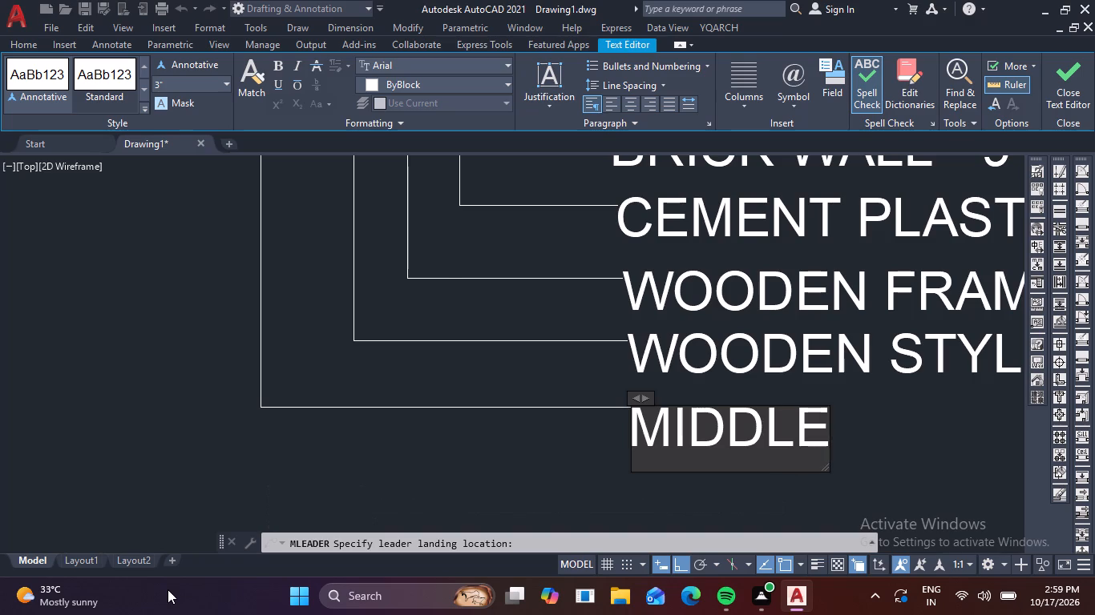
key("space")
type("S")
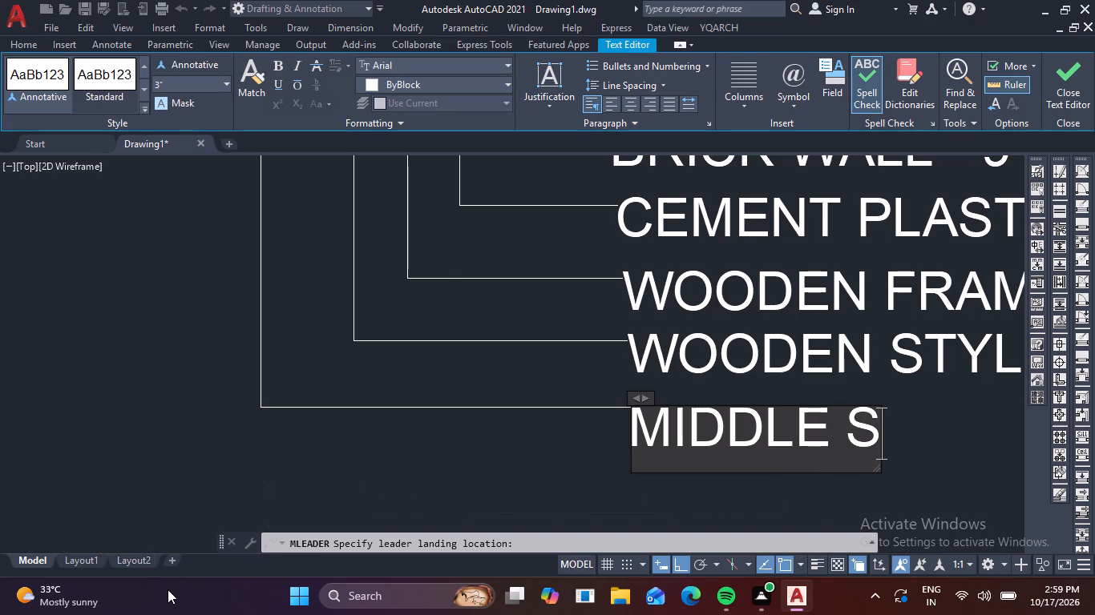
type("TYLE")
key("space")
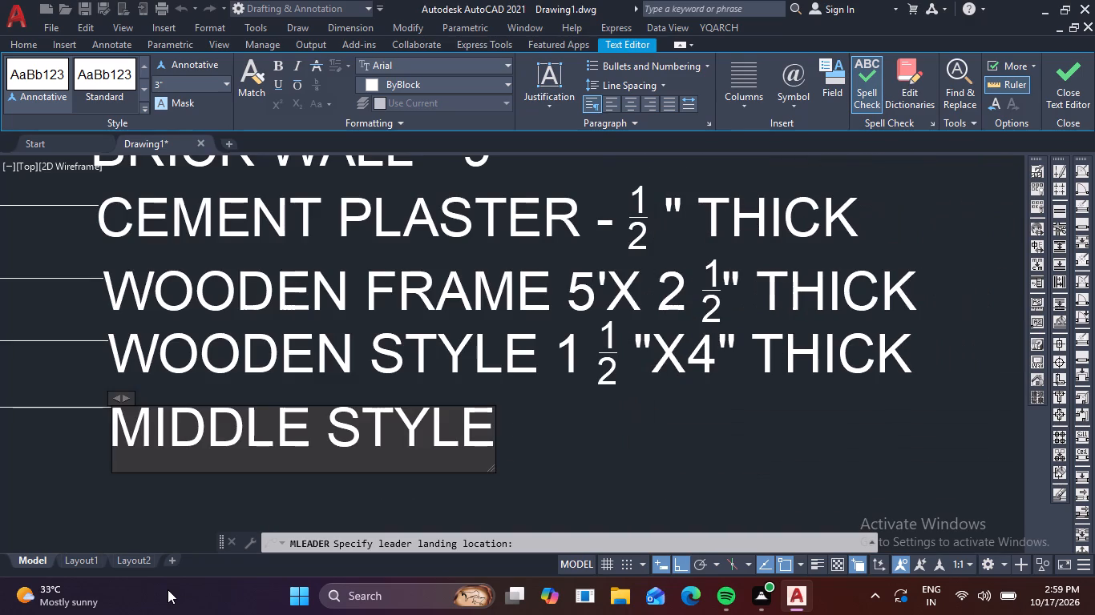
key("1")
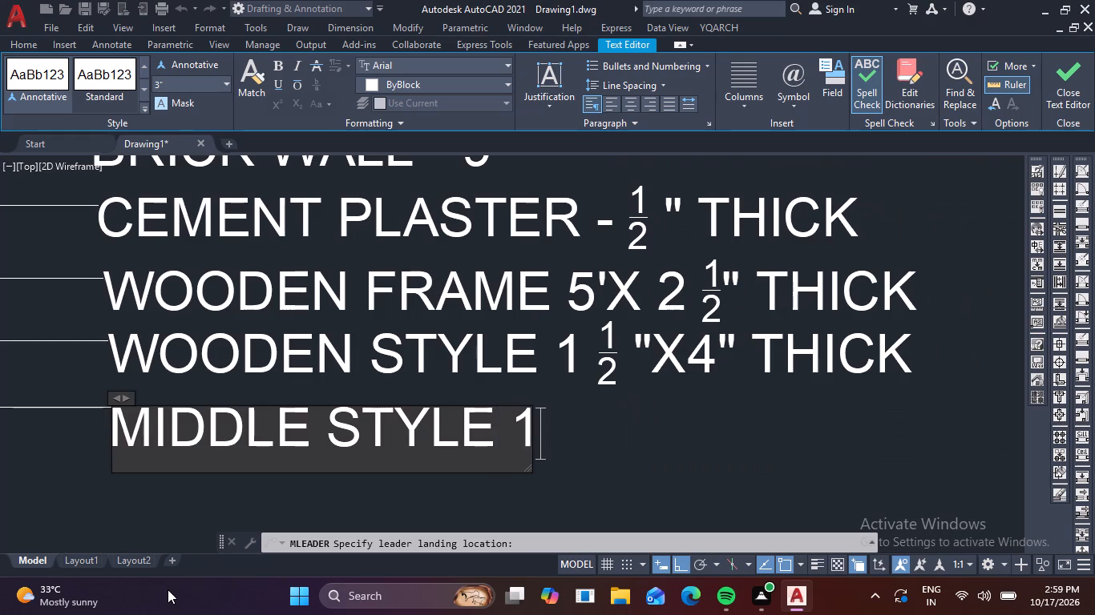
key("space")
type("1")
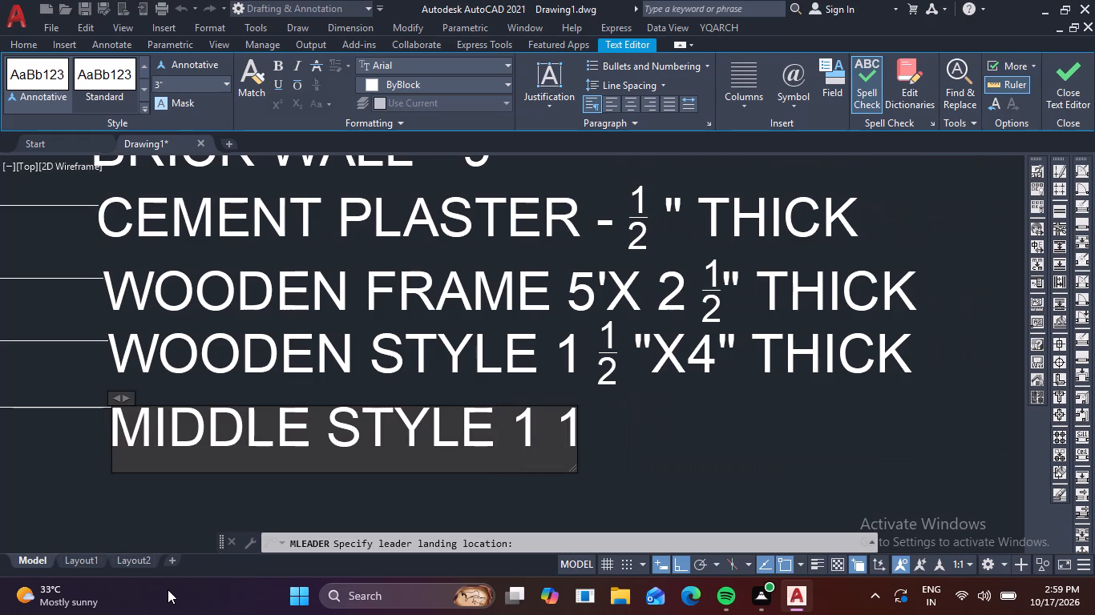
type("/2\"")
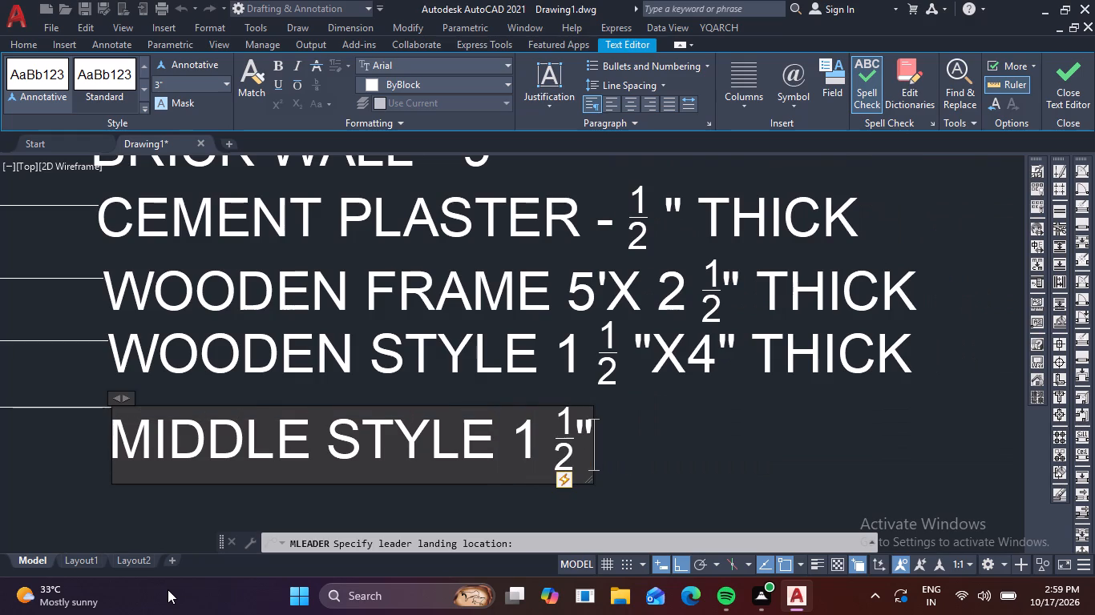
key("x")
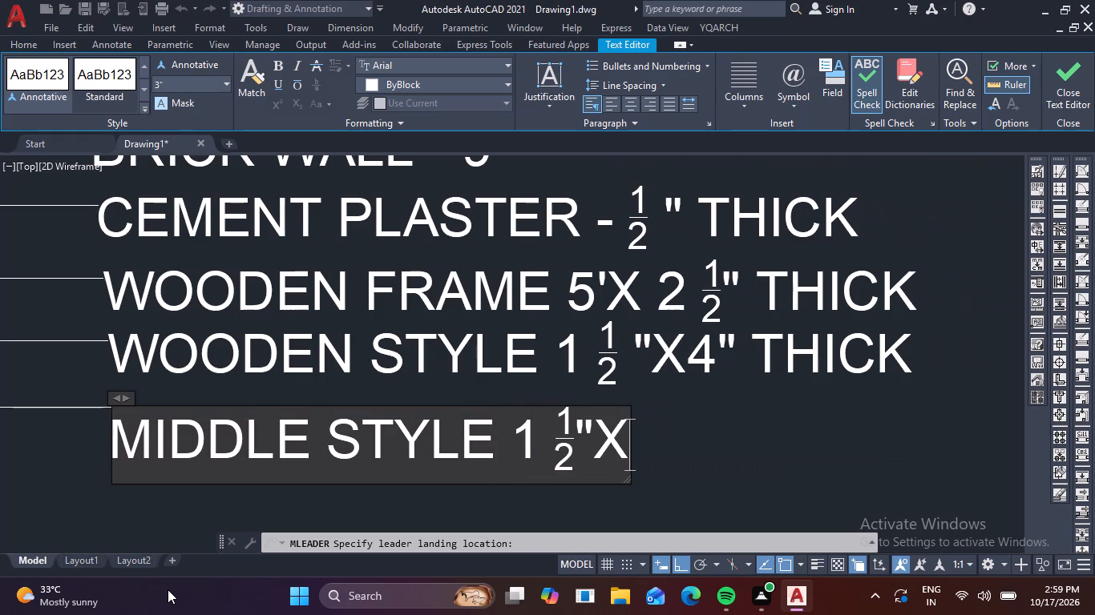
type("4\"")
key("space")
type("THI")
key("c")
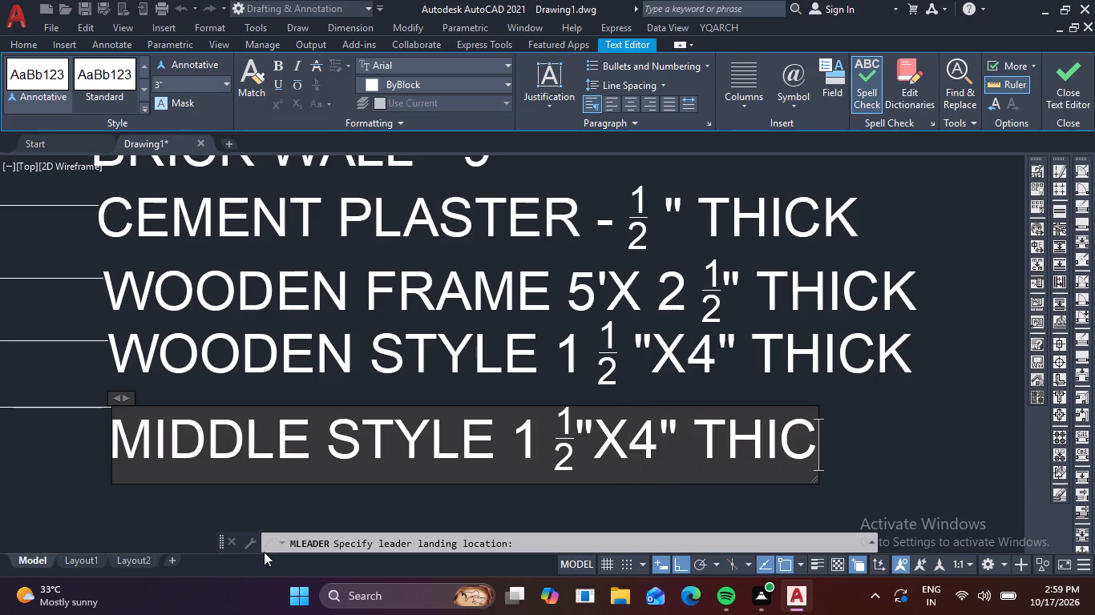
key("k")
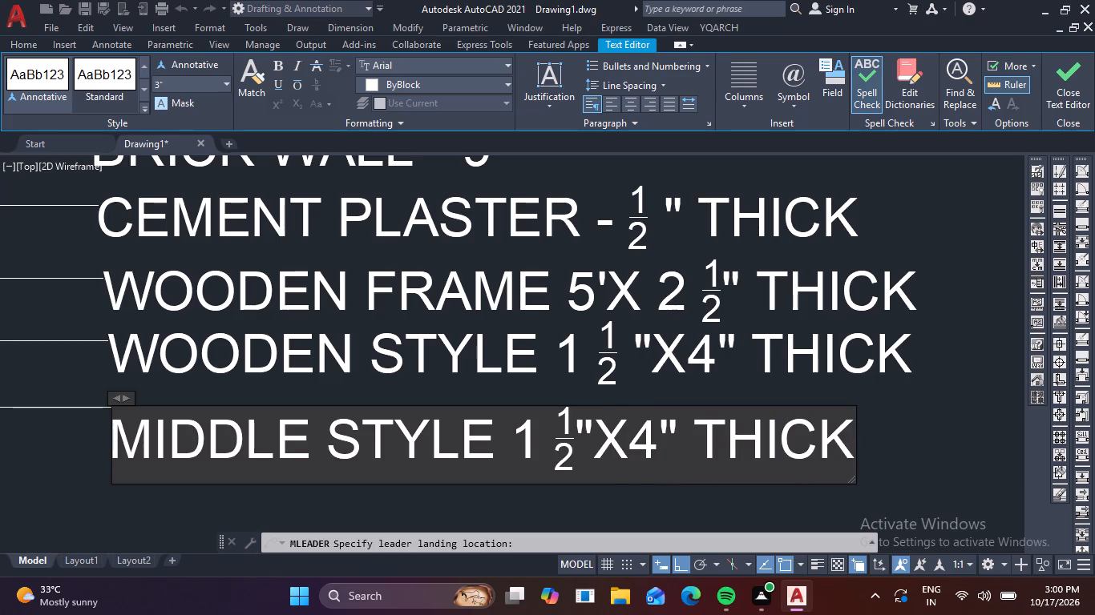
left_click(940, 420)
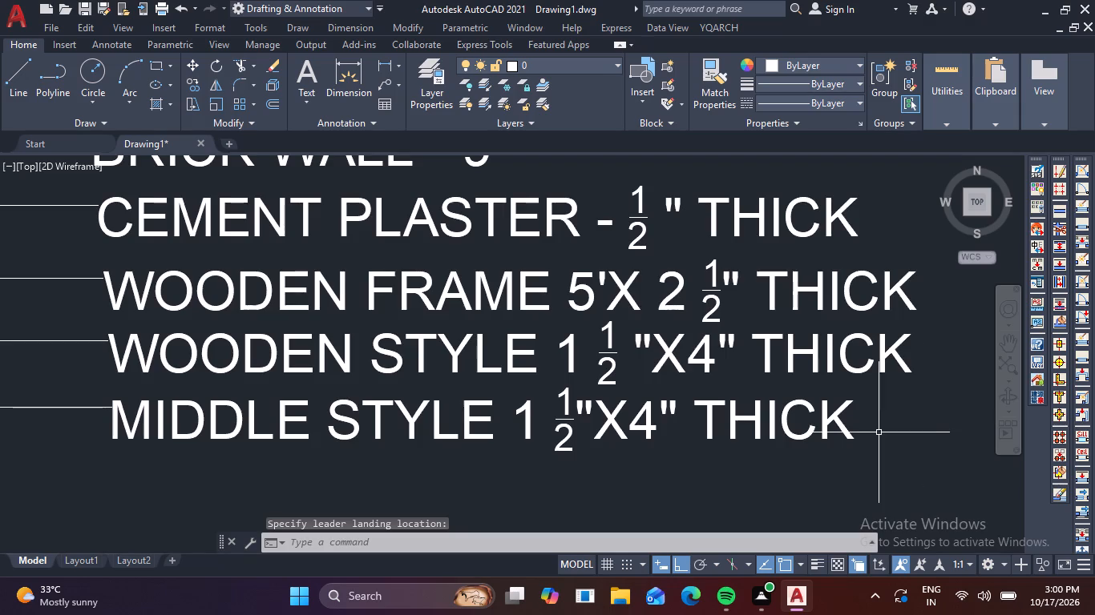
Save the drawing in the Documents folder under the file name ELON.
scroll(871, 436, "down", 4)
middle_click_drag(733, 424, 519, 491)
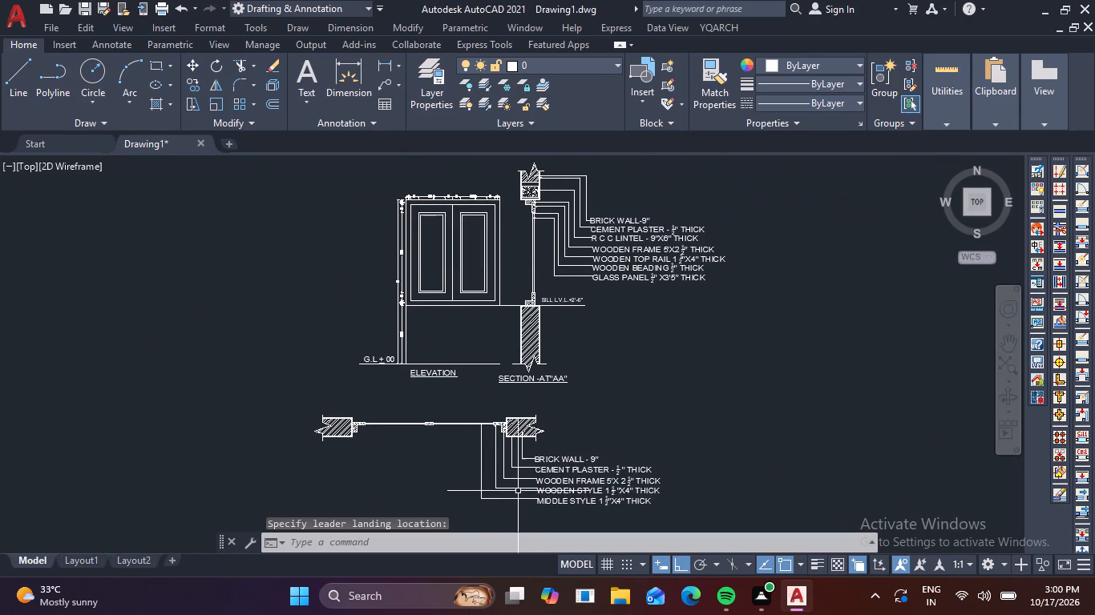
scroll(531, 420, "down", 2)
scroll(553, 434, "up", 1)
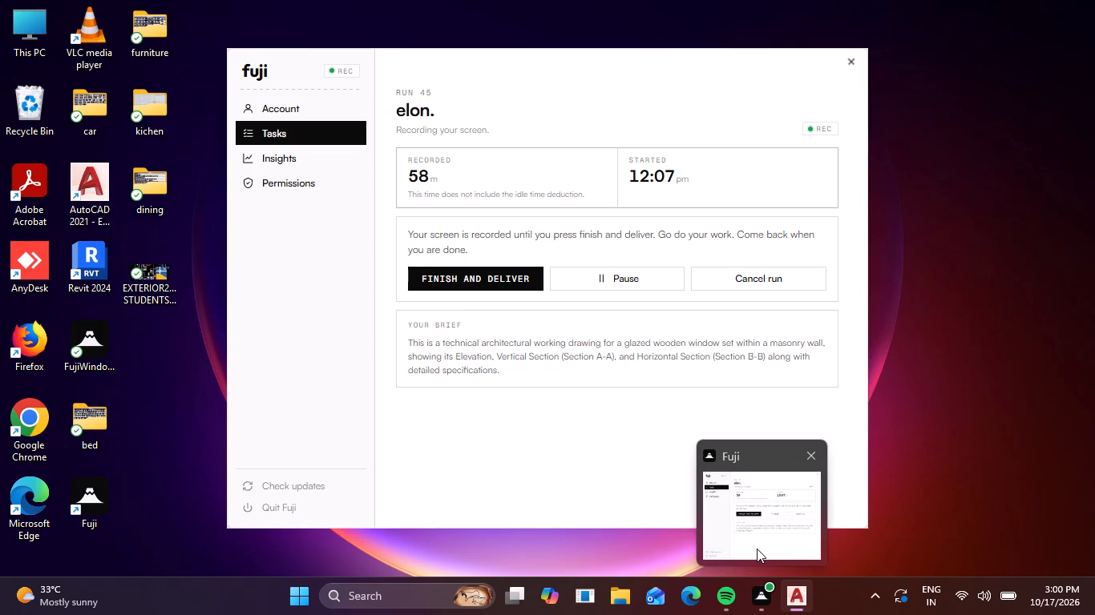
scroll(511, 349, "up", 1)
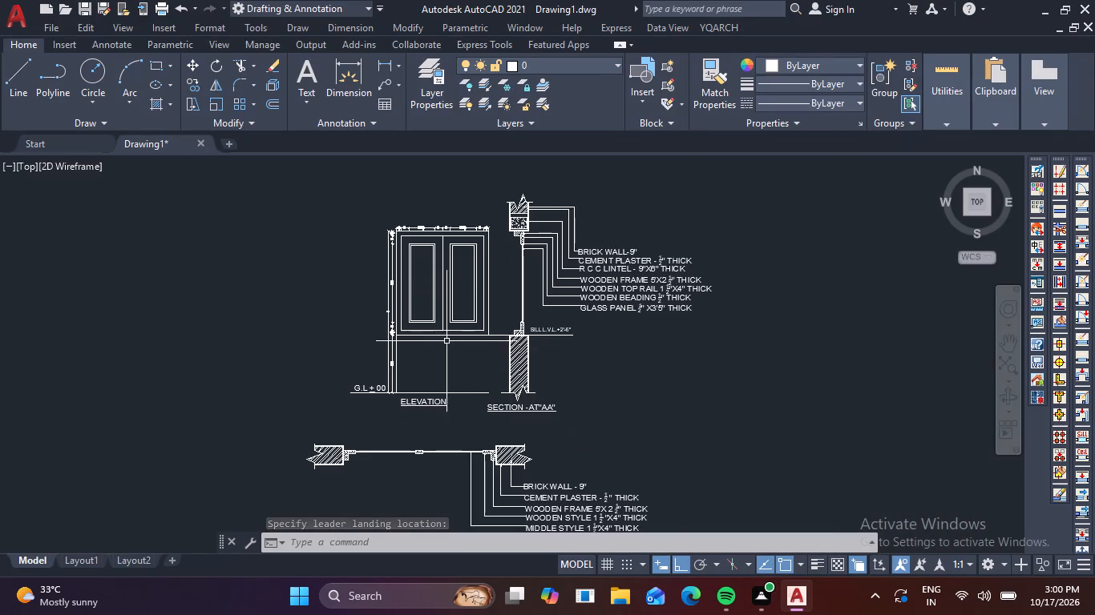
scroll(448, 340, "down", 1)
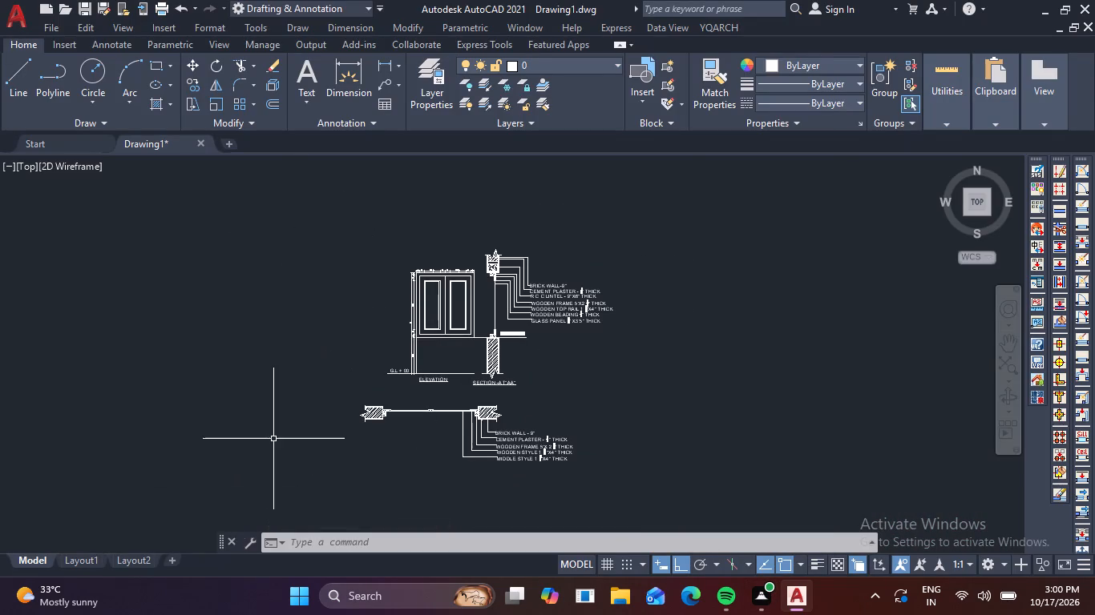
key("ctrl+s")
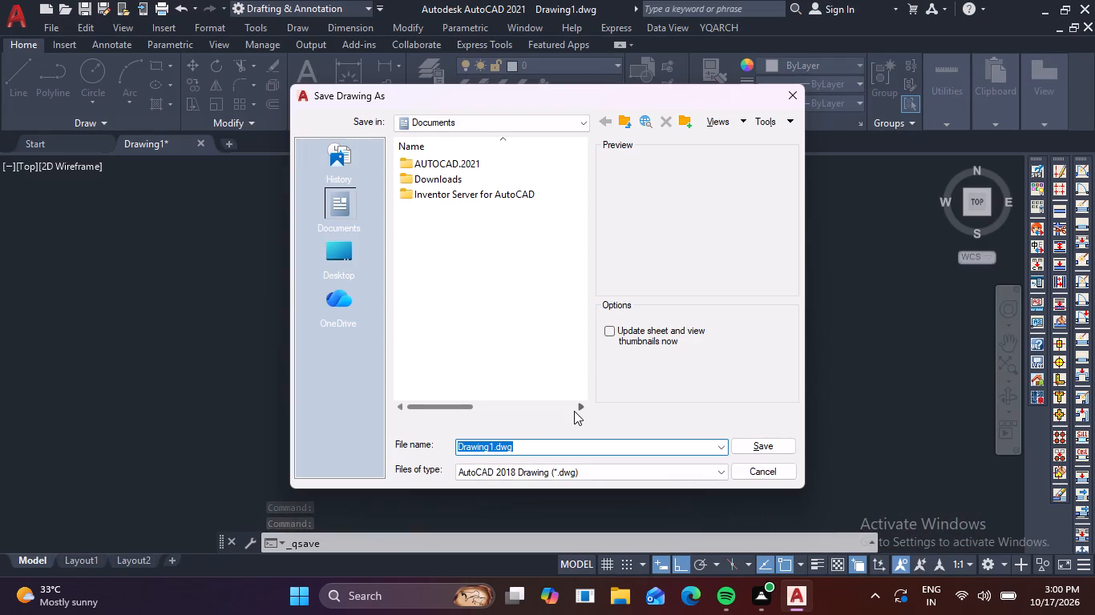
key("BackSpace")
type("ELON")
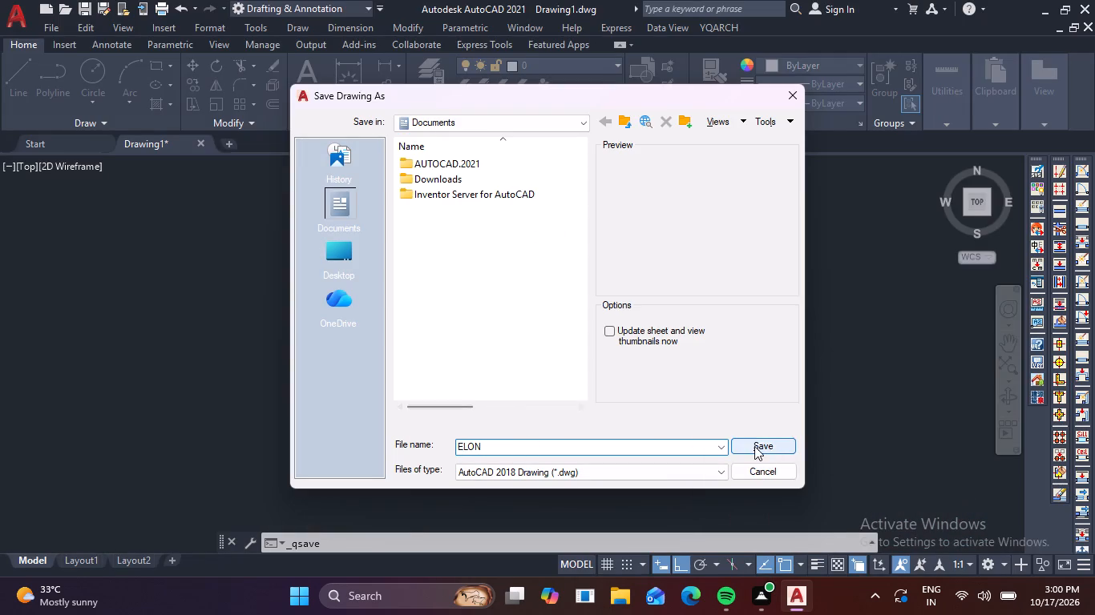
left_click(758, 445)
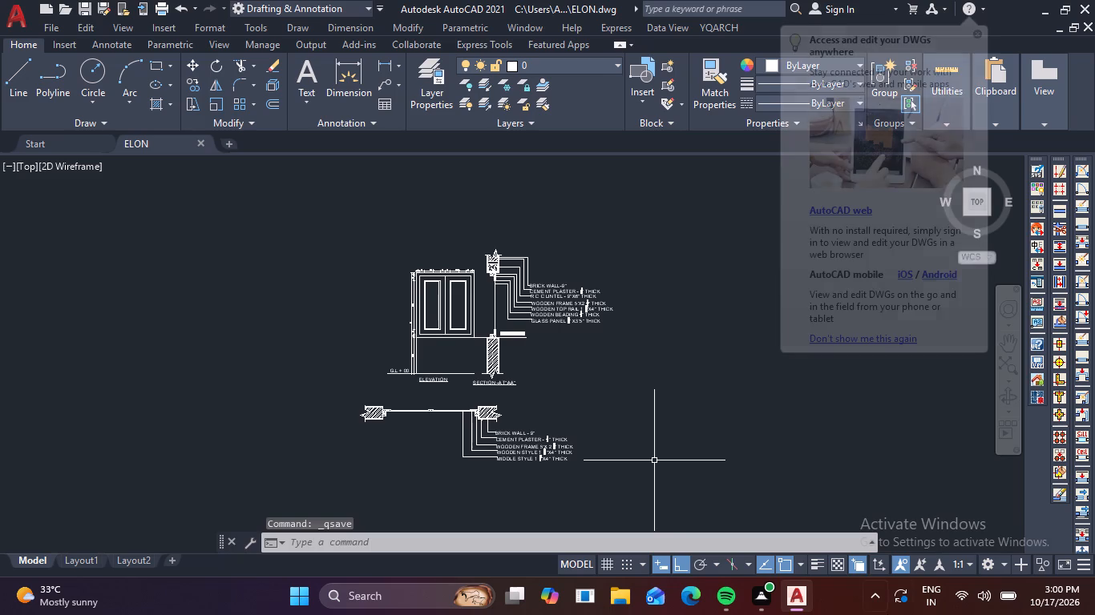
Set up a plot with the previous plot's page setup and a plot window enclosing the elevation, section, plan and all their labels.
key("ctrl+p")
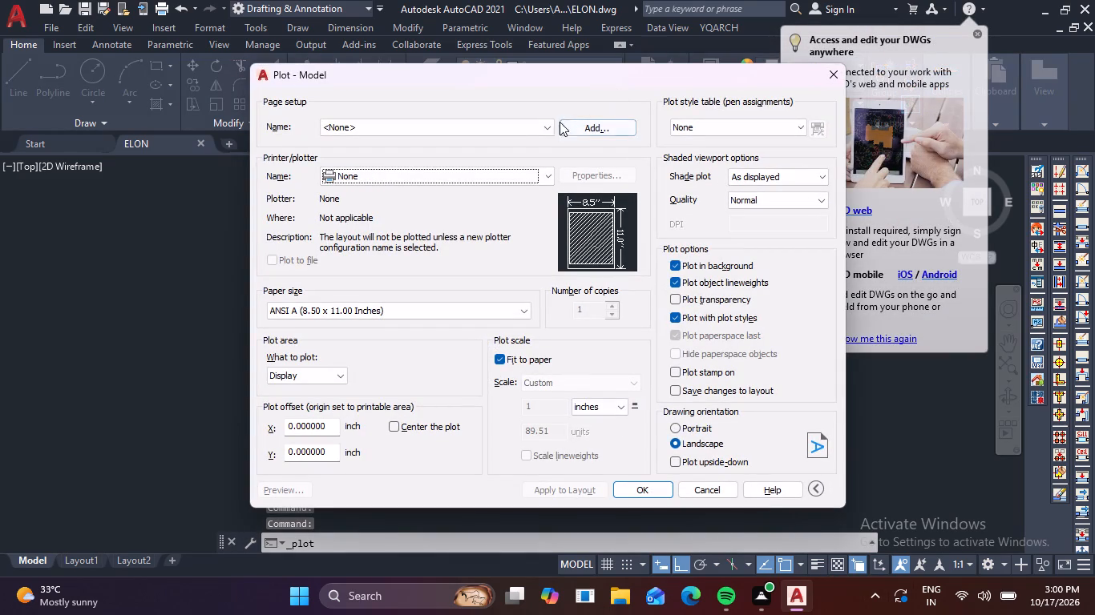
left_click(547, 131)
left_click(529, 157)
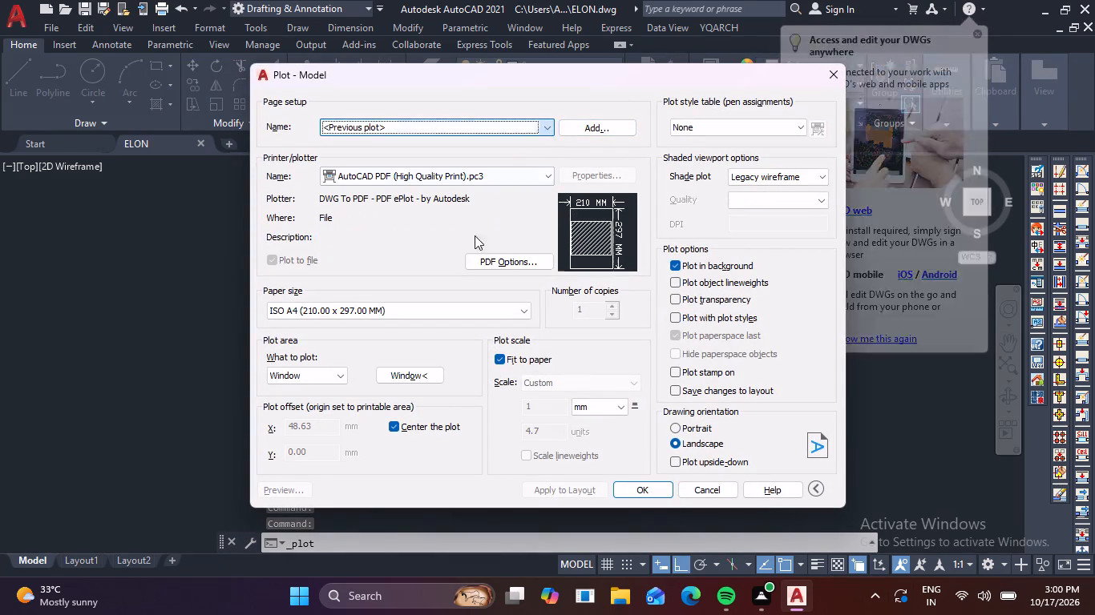
left_click(420, 375)
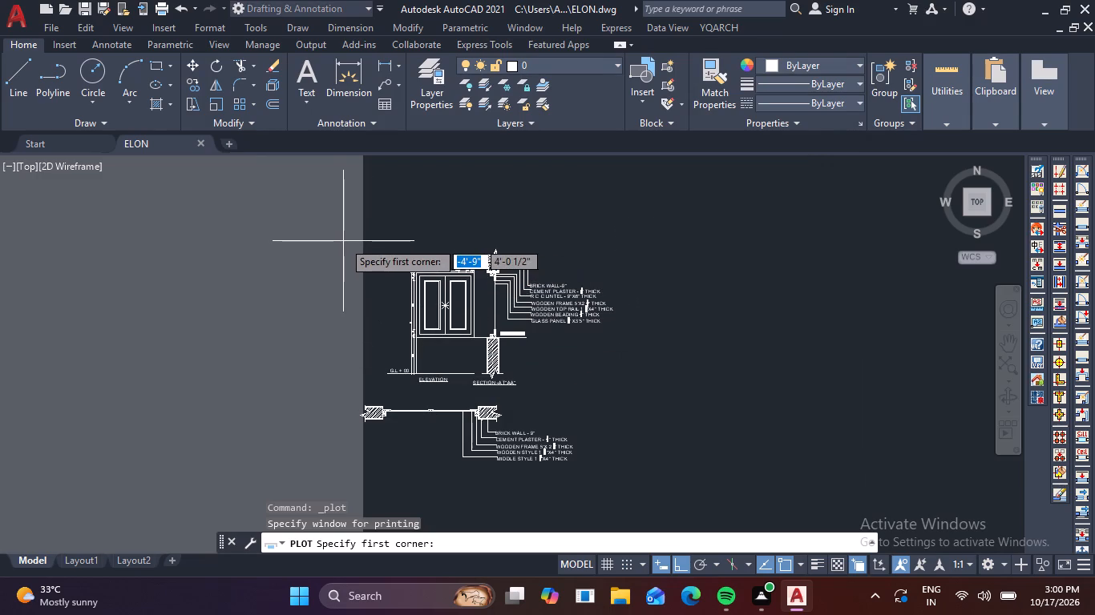
left_click(343, 241)
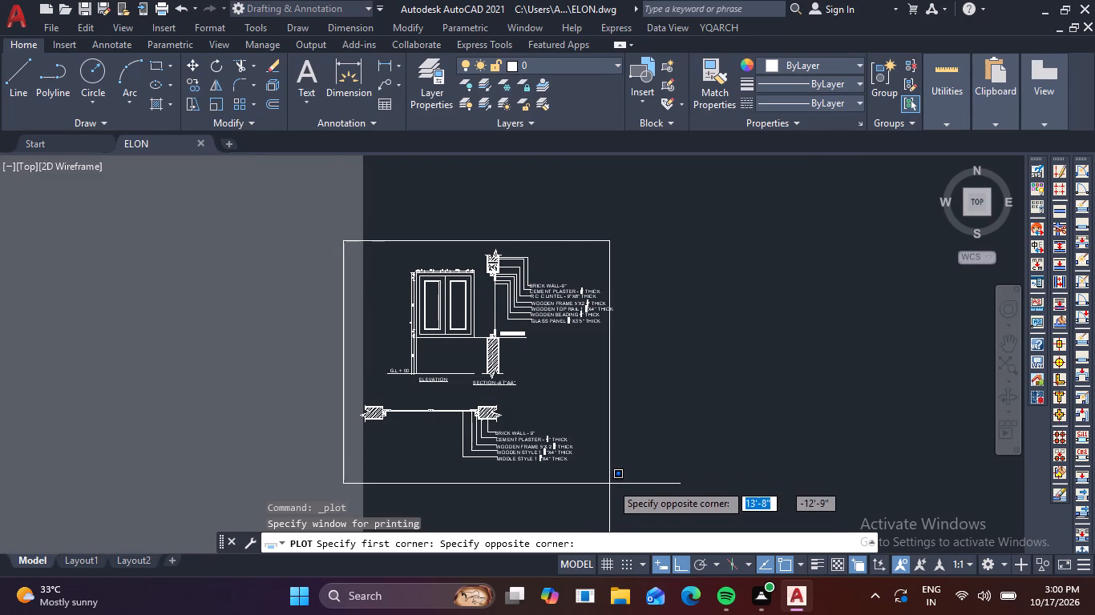
left_click(620, 476)
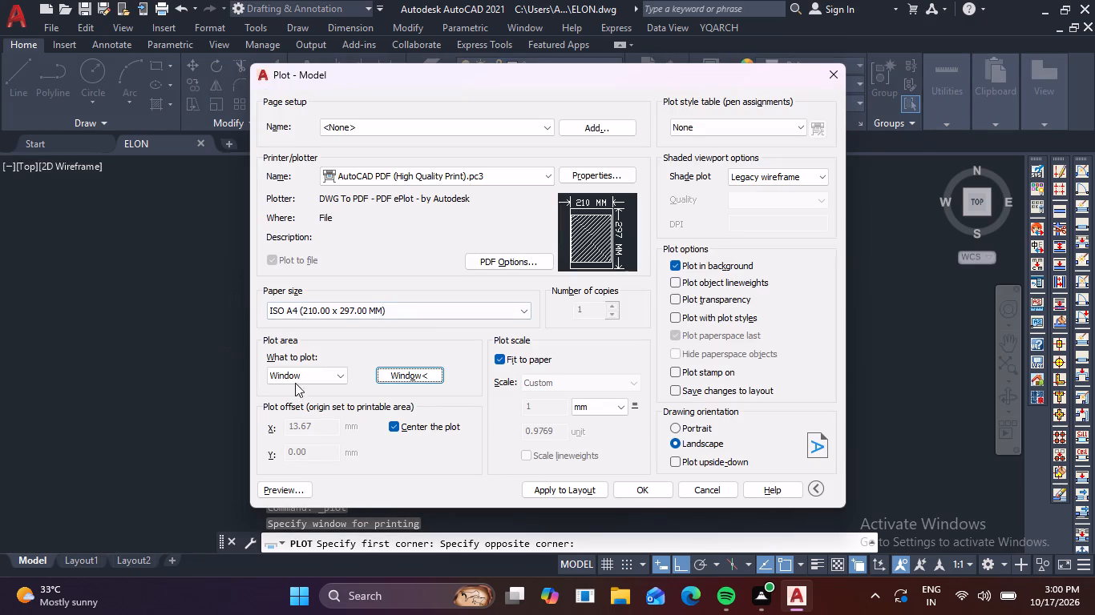
Preview the plot to examine how the drawings and labels fit on the sheet, and close the preview.
left_click(293, 496)
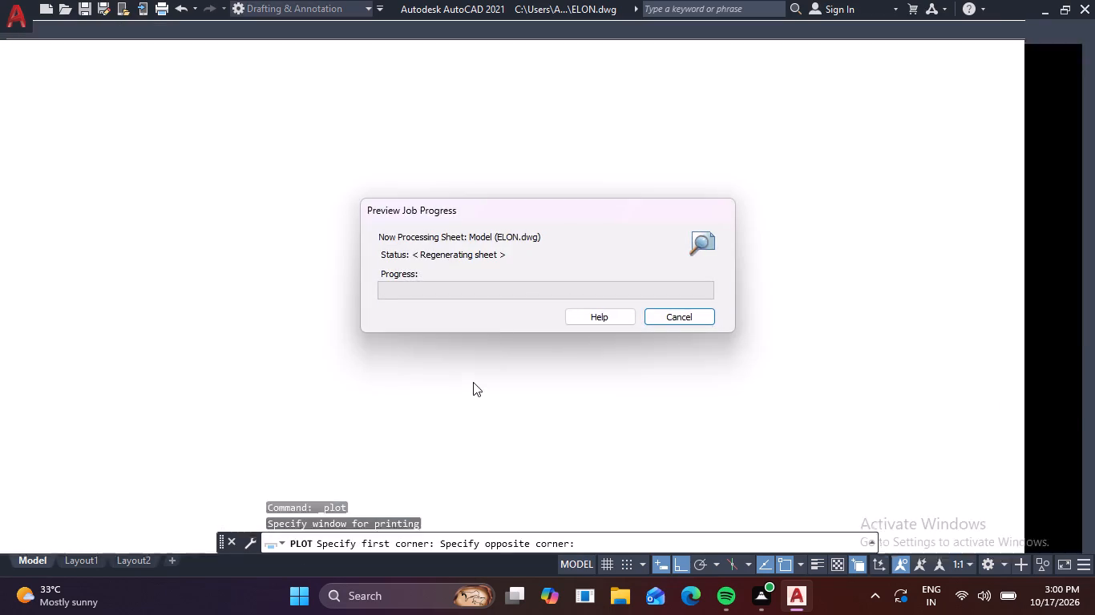
scroll(482, 352, "up", 2)
scroll(483, 351, "down", 2)
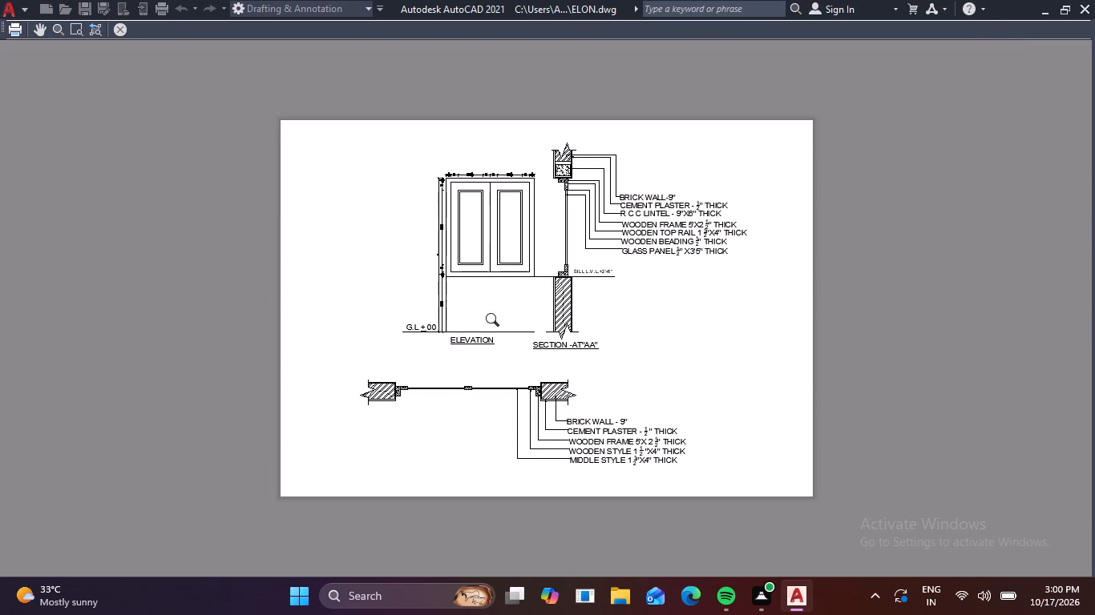
scroll(628, 191, "up", 1)
scroll(622, 193, "down", 2)
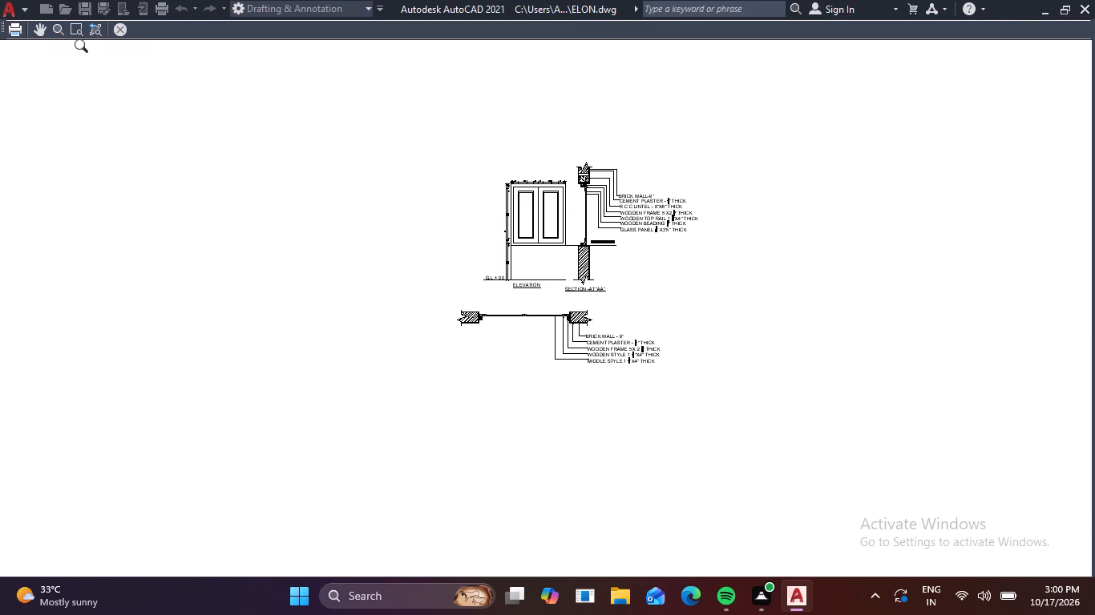
left_click(124, 23)
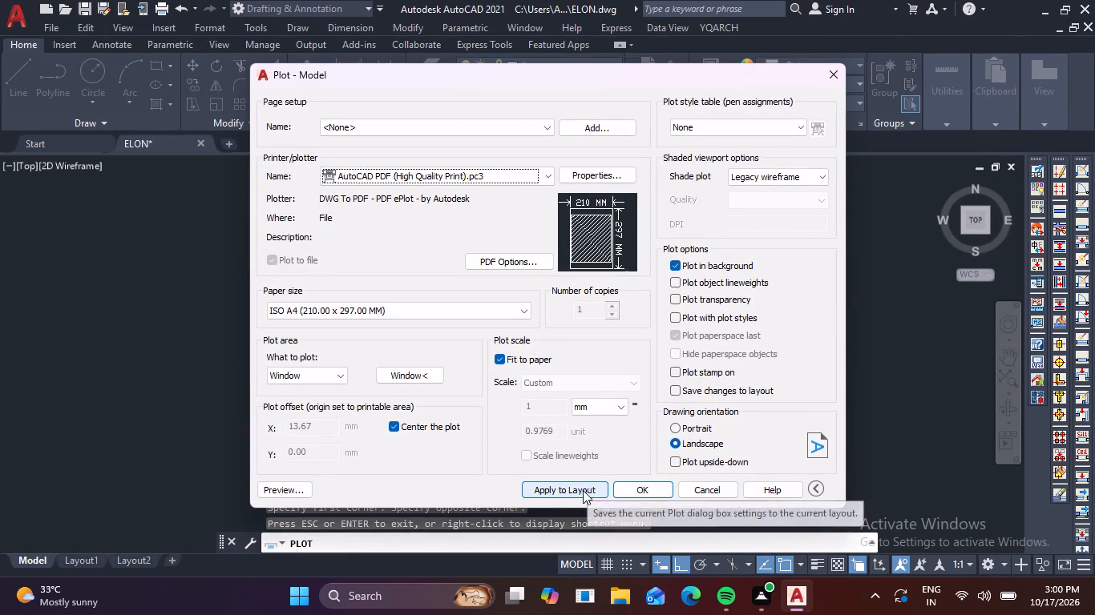
Apply the plot settings to the layout and plot the drawings to ELON-Model.pdf in the Documents folder.
left_click(583, 490)
left_click(649, 488)
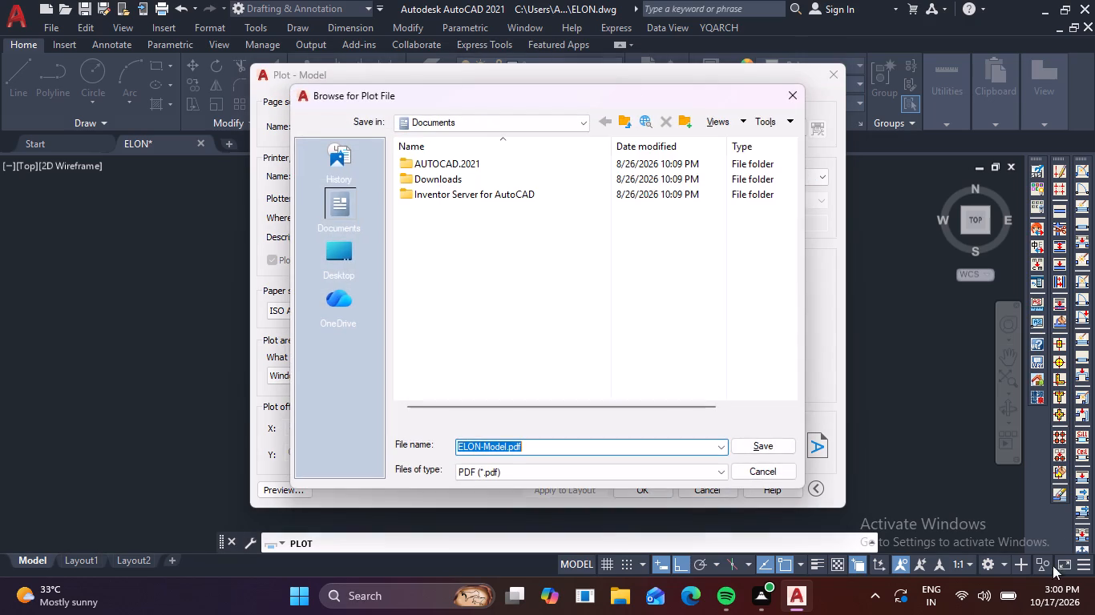
left_click(774, 448)
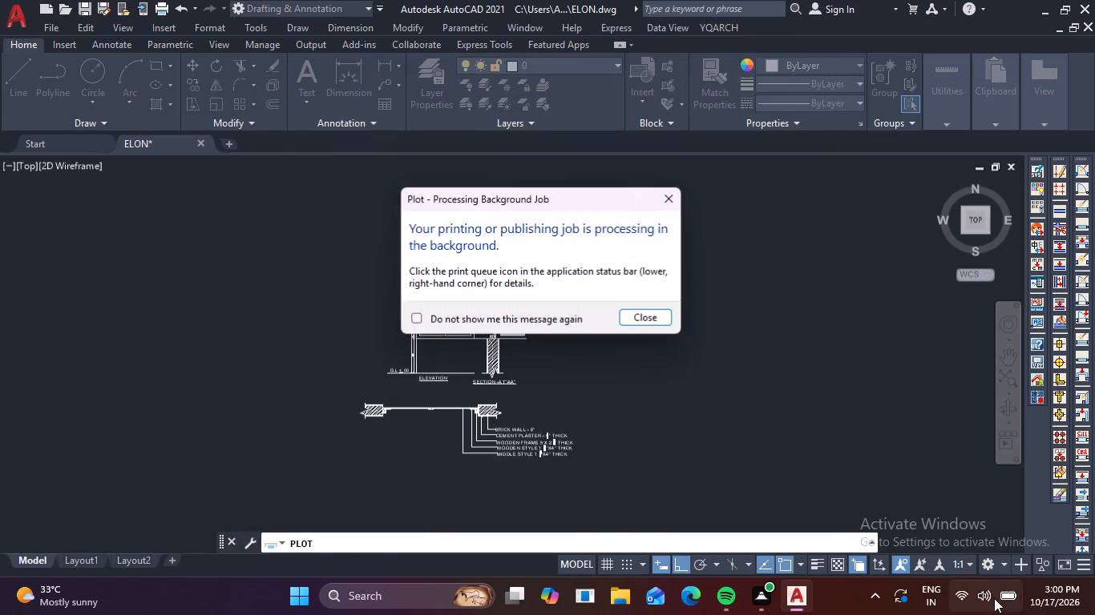
left_click(675, 200)
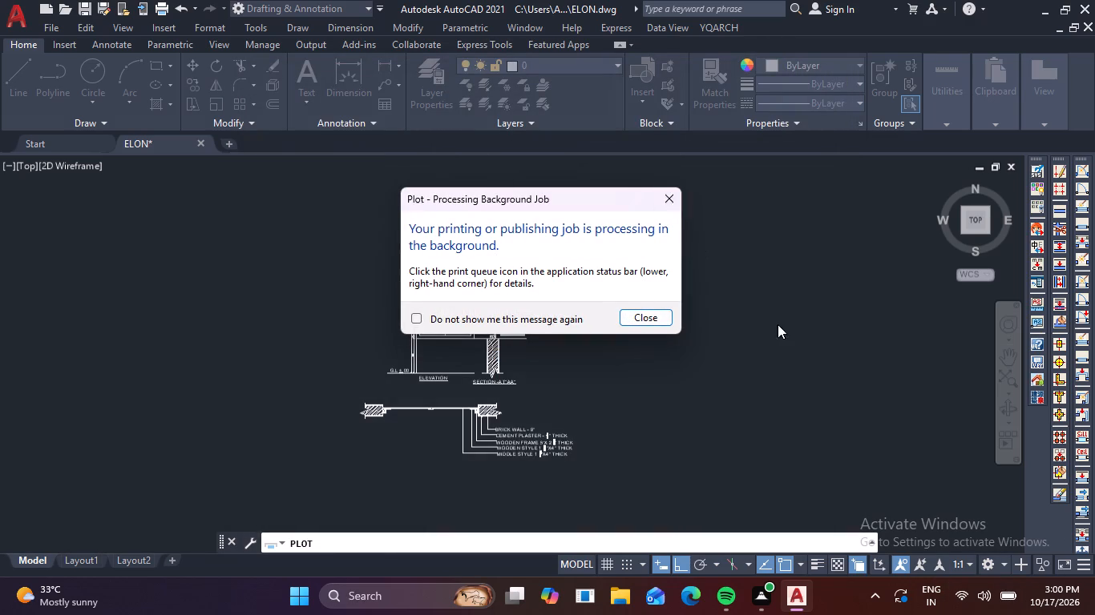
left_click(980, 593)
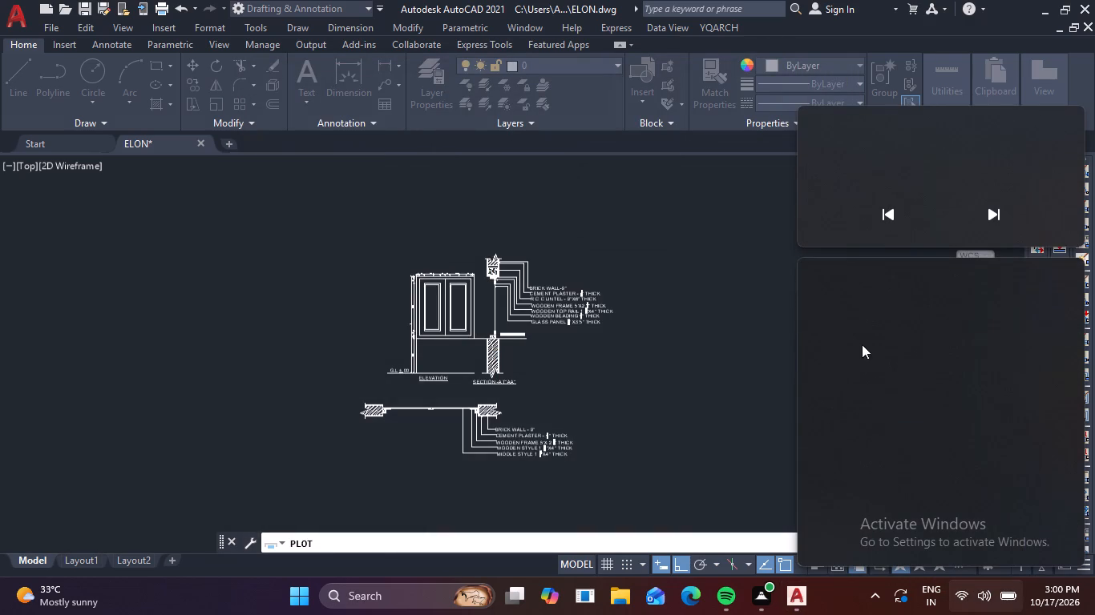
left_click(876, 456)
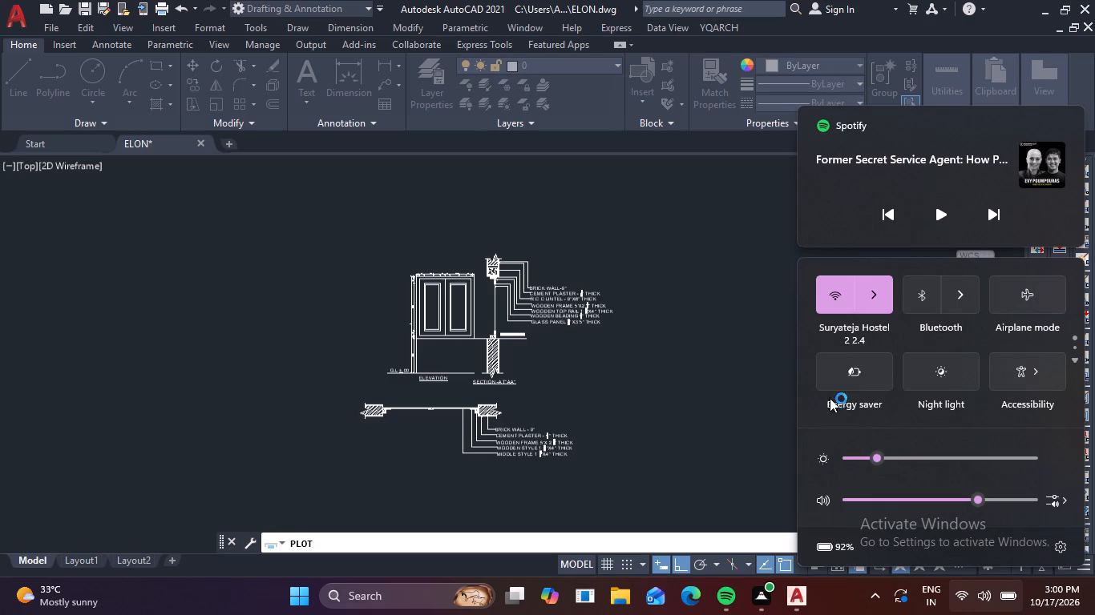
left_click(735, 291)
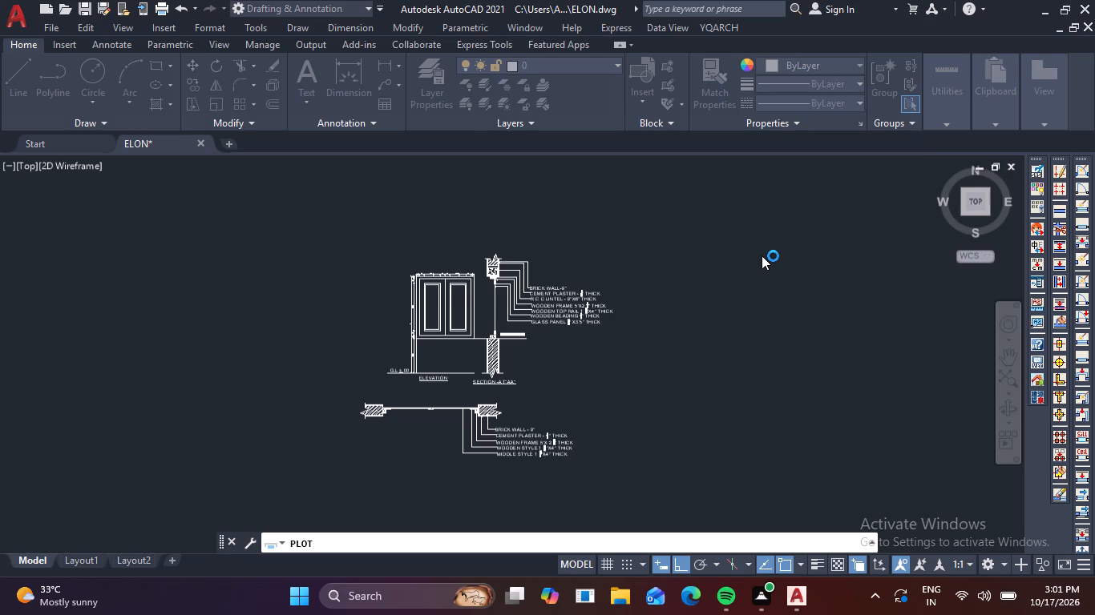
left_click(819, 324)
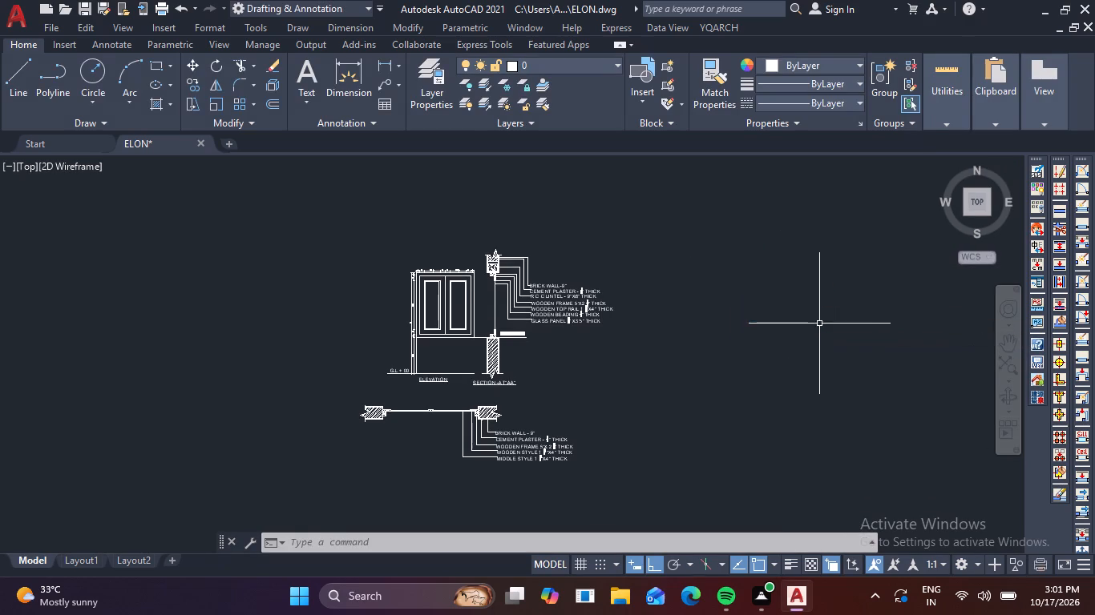
Query the drawing's log file name and path with LOGFILENAME.
type("LOGF")
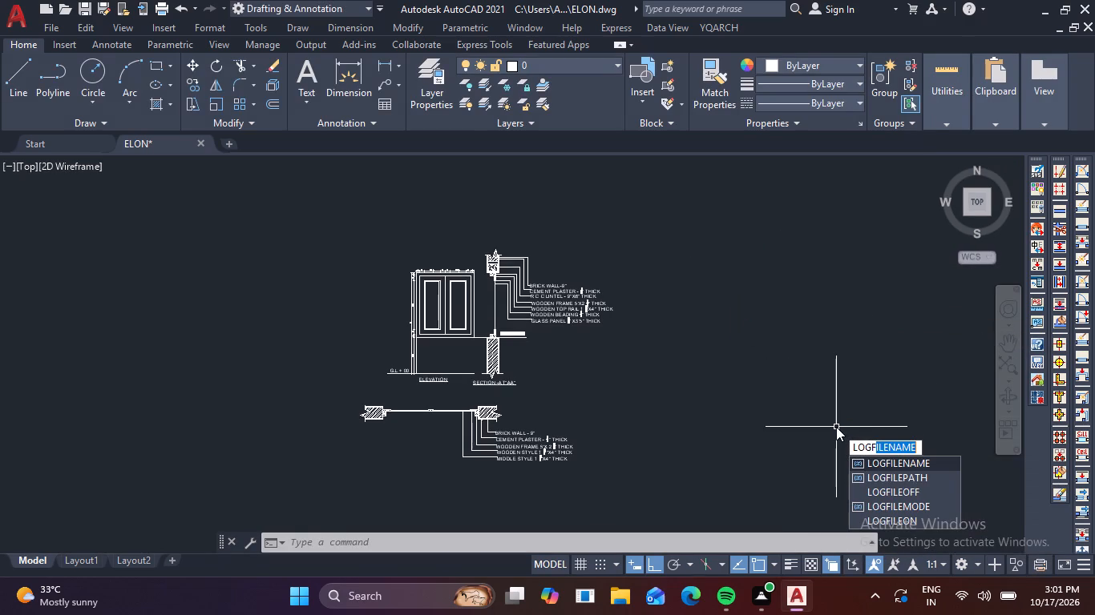
left_click(917, 461)
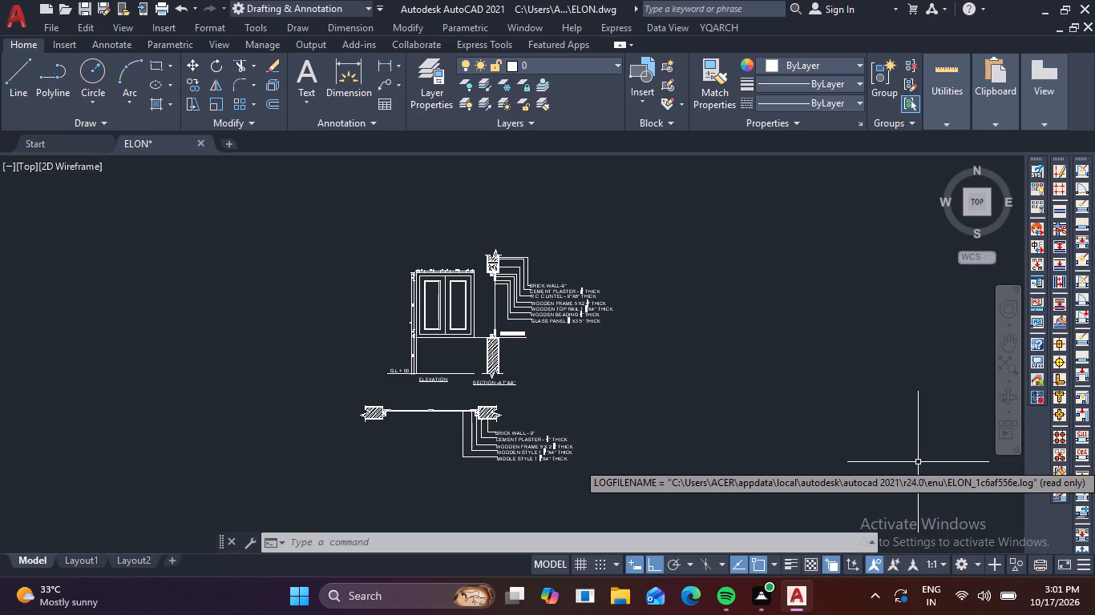
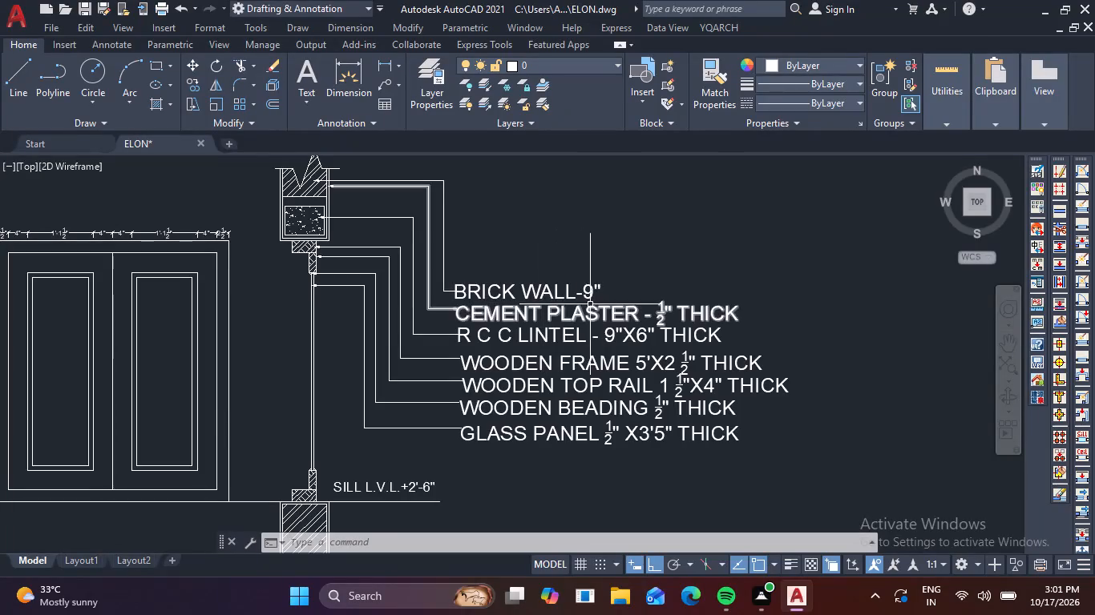
Examine the window's elevation, section at AA and plan, including their material labels and the elevation's dimensions.
scroll(595, 289, "down", 1)
middle_click_drag(407, 354, 479, 268)
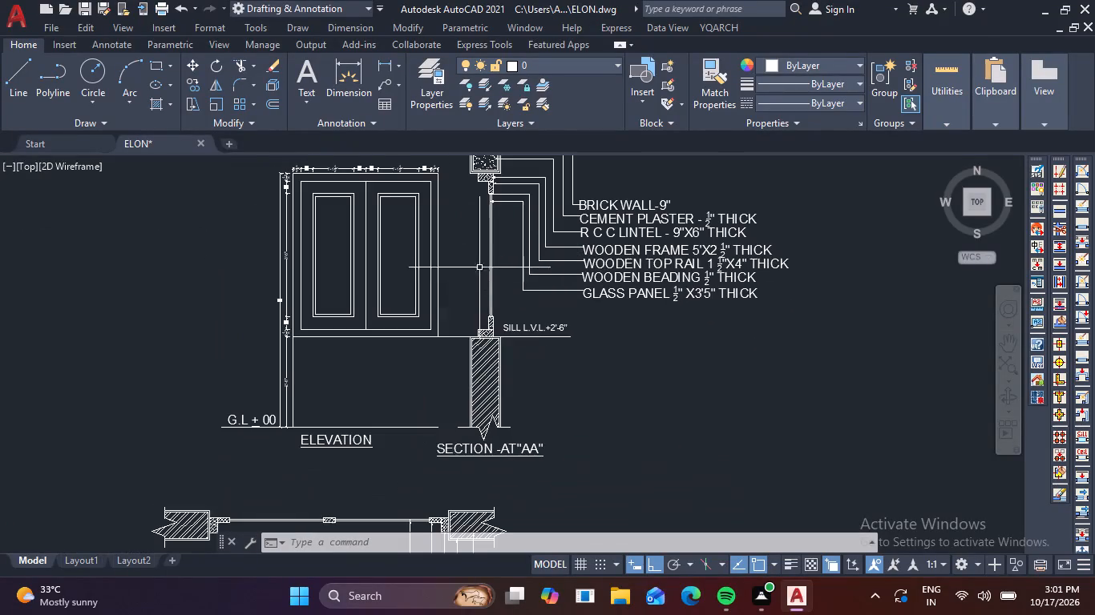
scroll(526, 341, "up", 3)
scroll(527, 339, "down", 3)
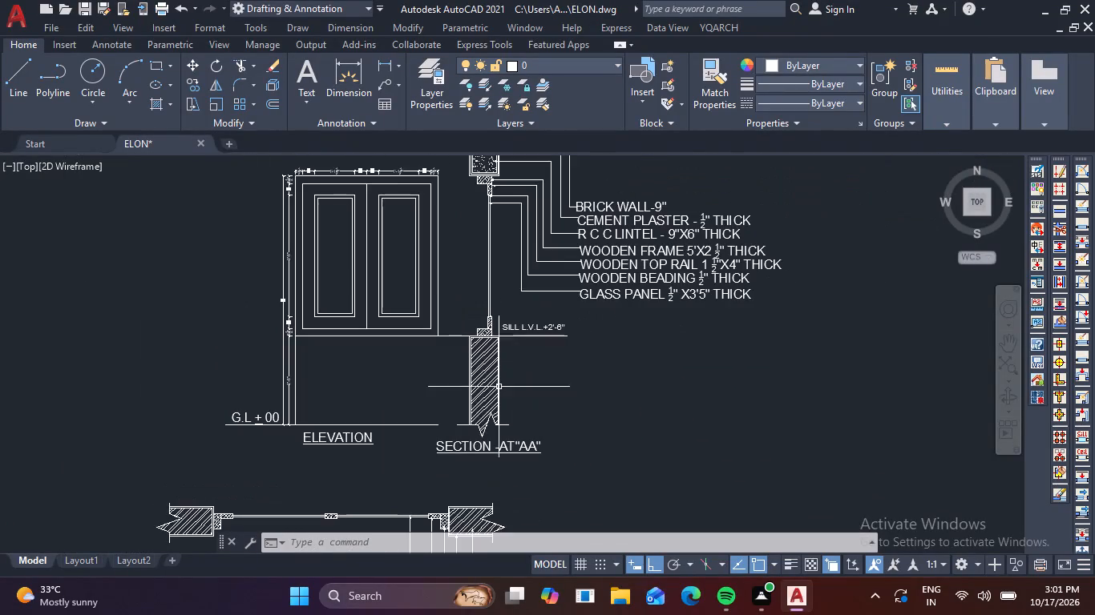
middle_click_drag(470, 444, 458, 294)
scroll(462, 373, "up", 3)
scroll(463, 380, "down", 2)
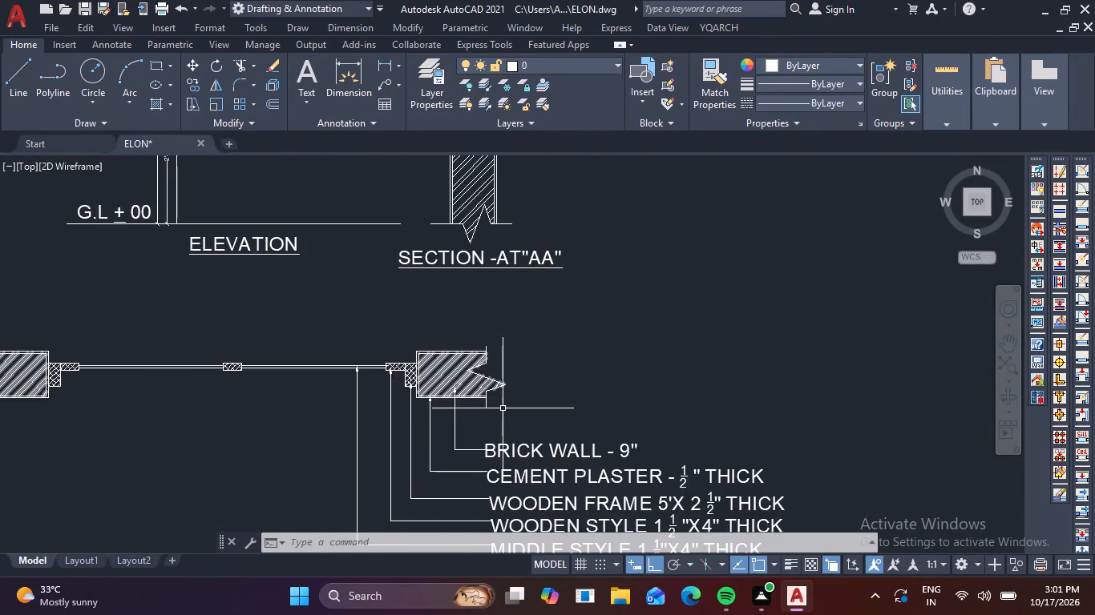
scroll(507, 412, "down", 2)
scroll(573, 463, "up", 2)
scroll(576, 464, "down", 1)
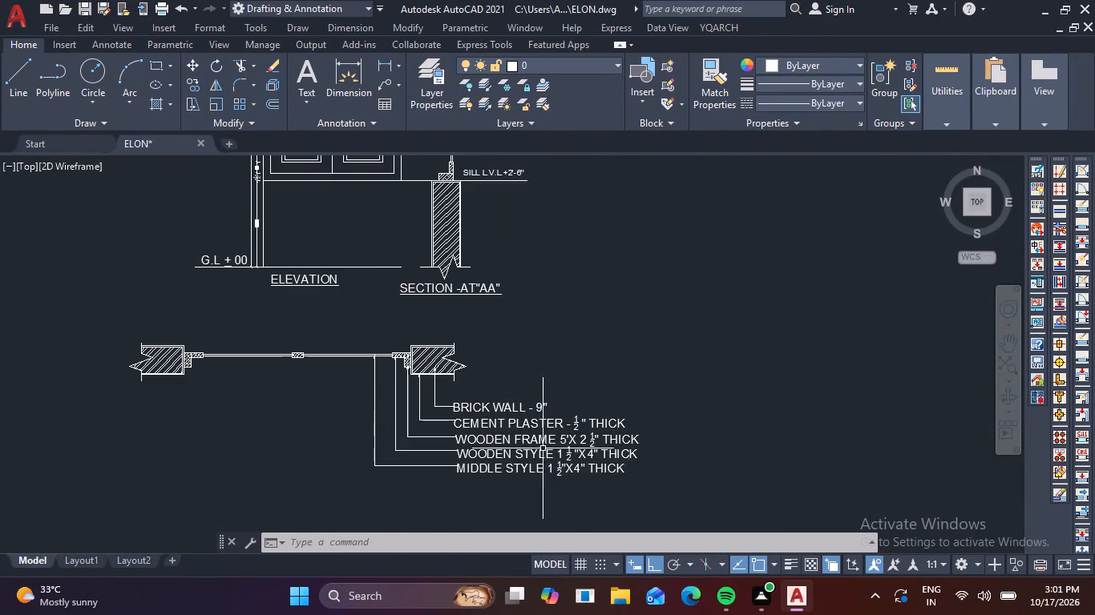
scroll(475, 412, "down", 1)
middle_click_drag(475, 412, 646, 506)
scroll(491, 394, "up", 3)
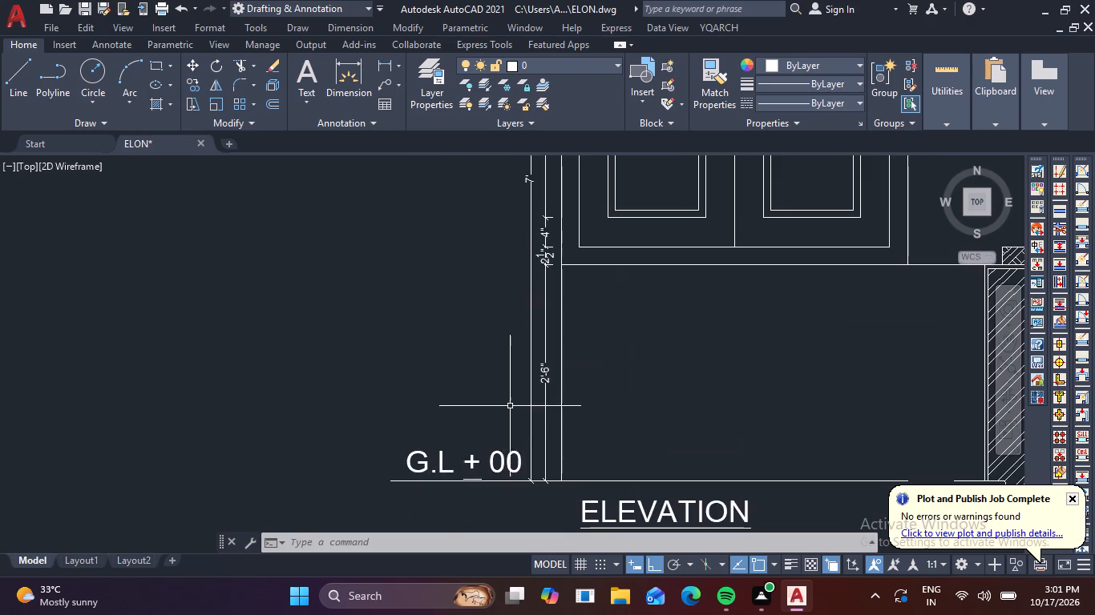
scroll(512, 406, "down", 4)
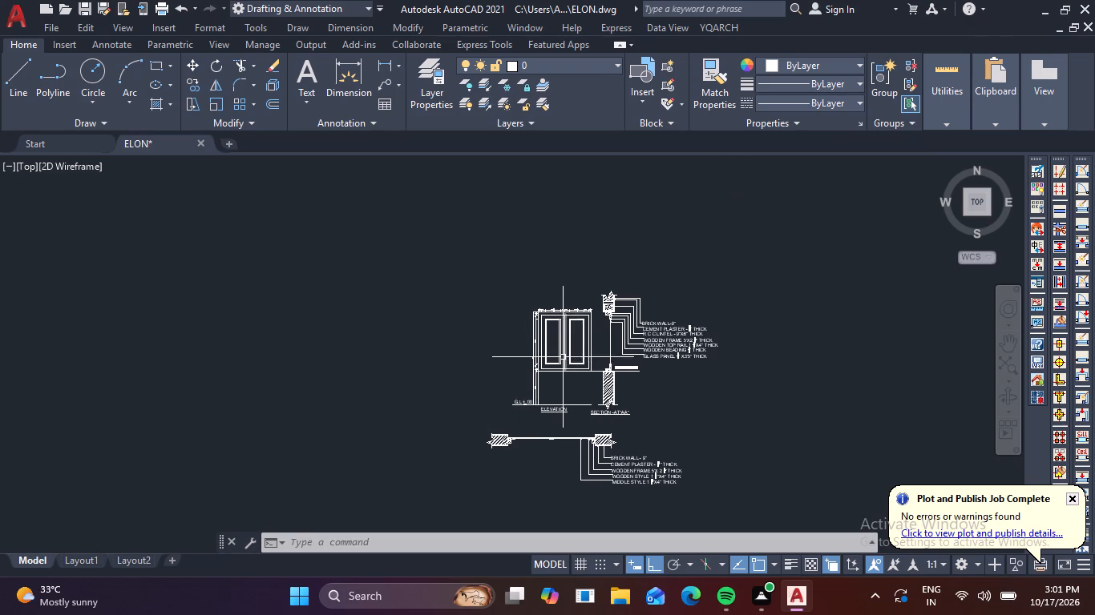
scroll(569, 351, "up", 2)
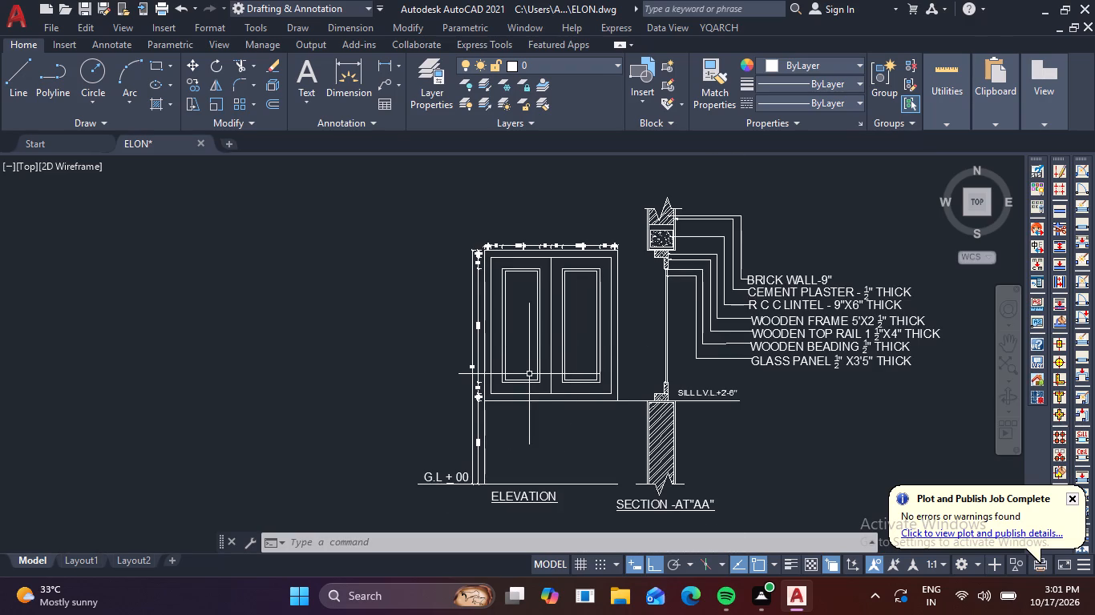